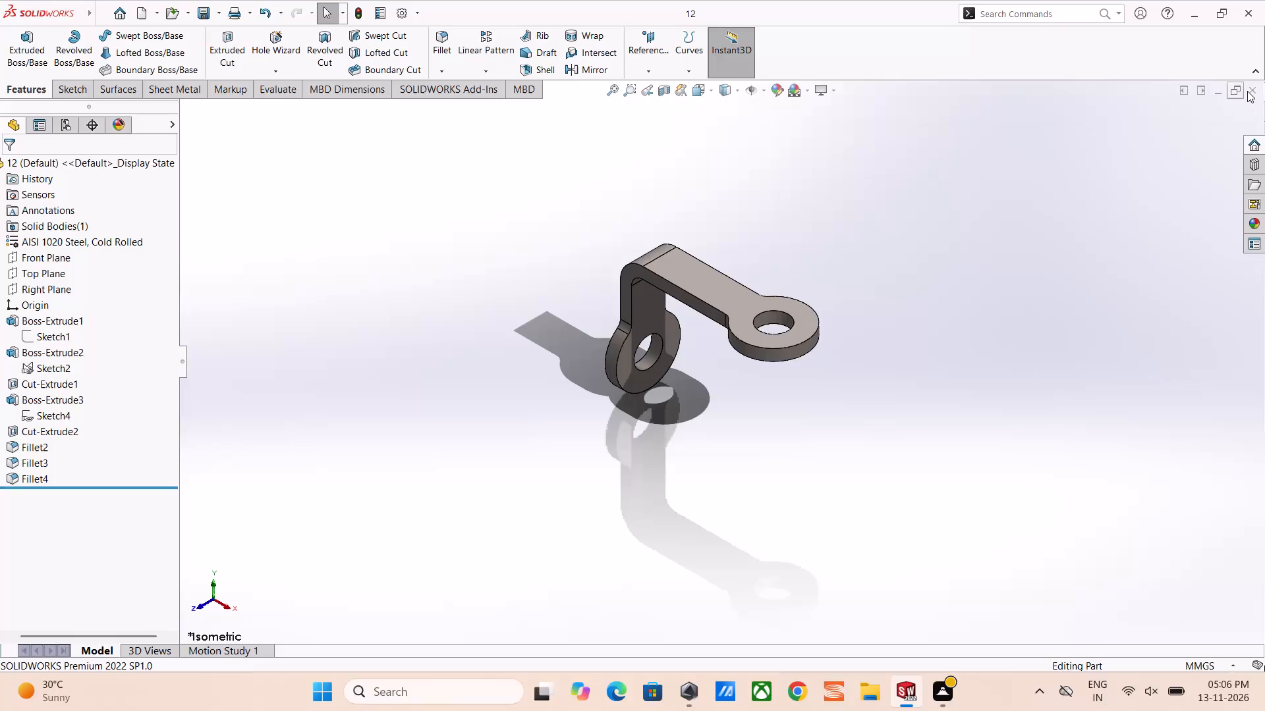
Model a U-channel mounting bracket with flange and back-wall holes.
Close the open part 12 and its drawing 12-views.
left_click(1253, 90)
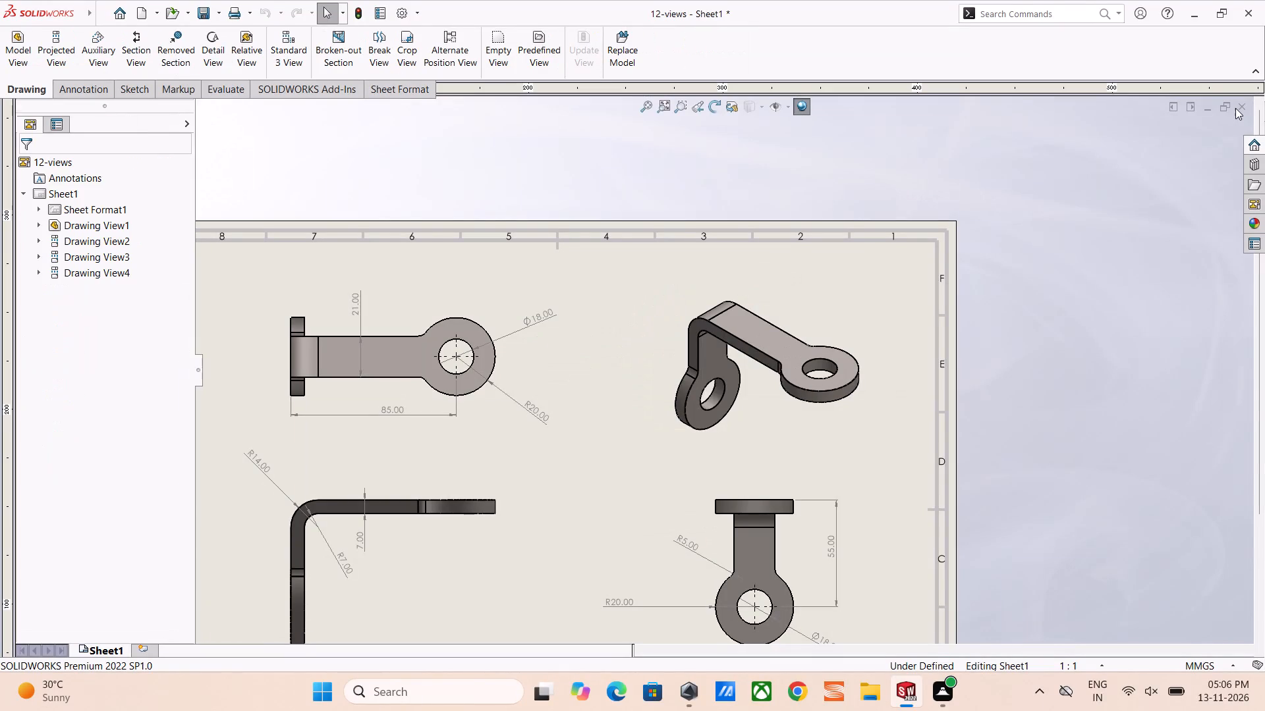
left_click(1235, 108)
left_click(604, 316)
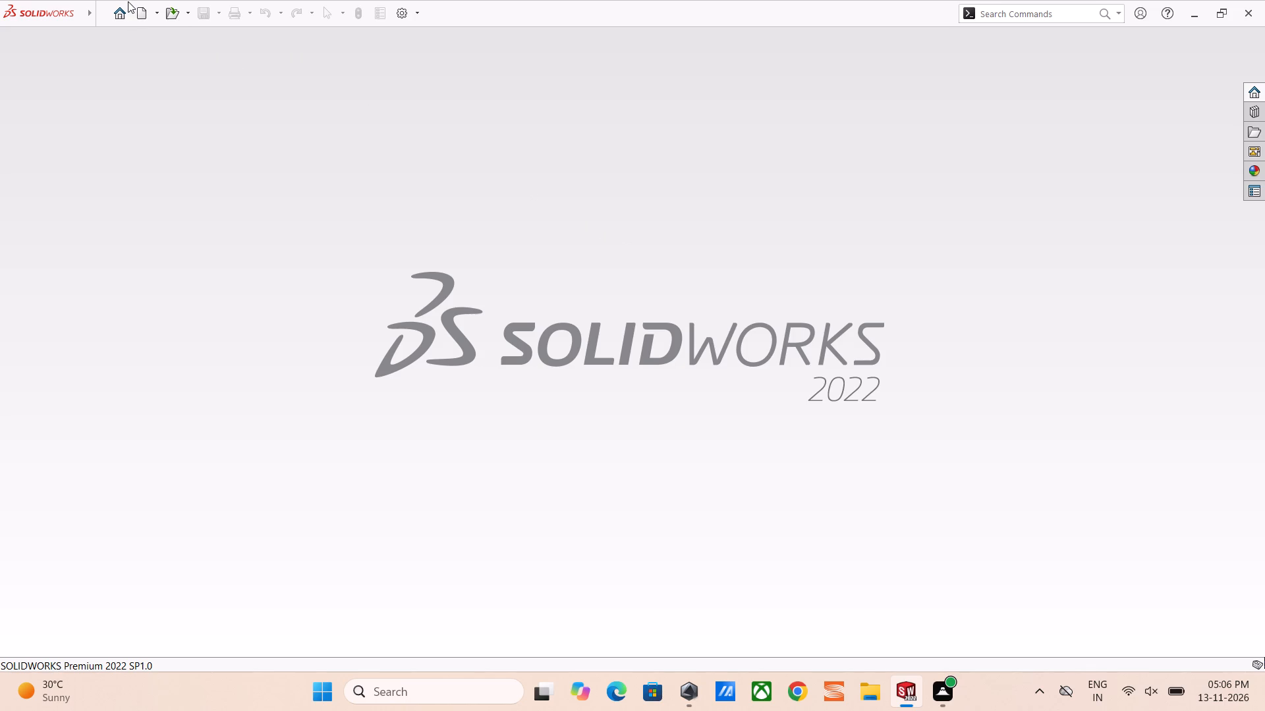
Create a new part document.
left_click(144, 14)
left_click(360, 331)
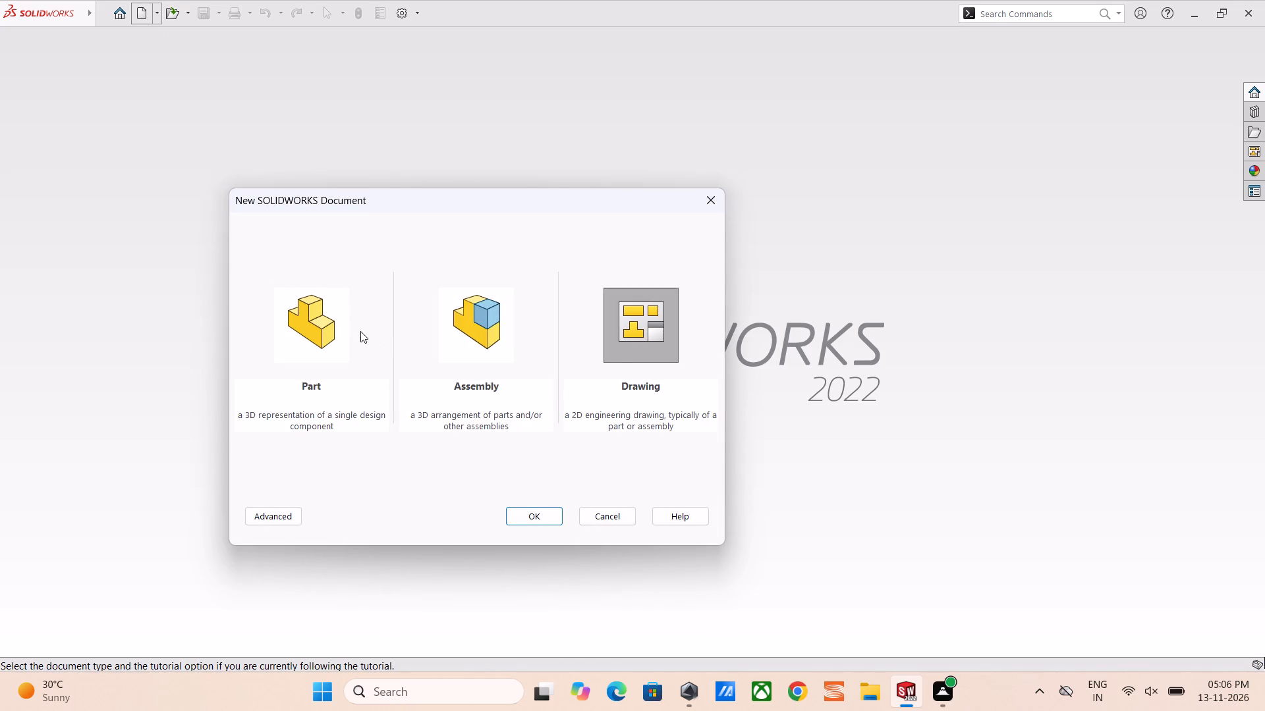
left_click(340, 330)
left_click(560, 525)
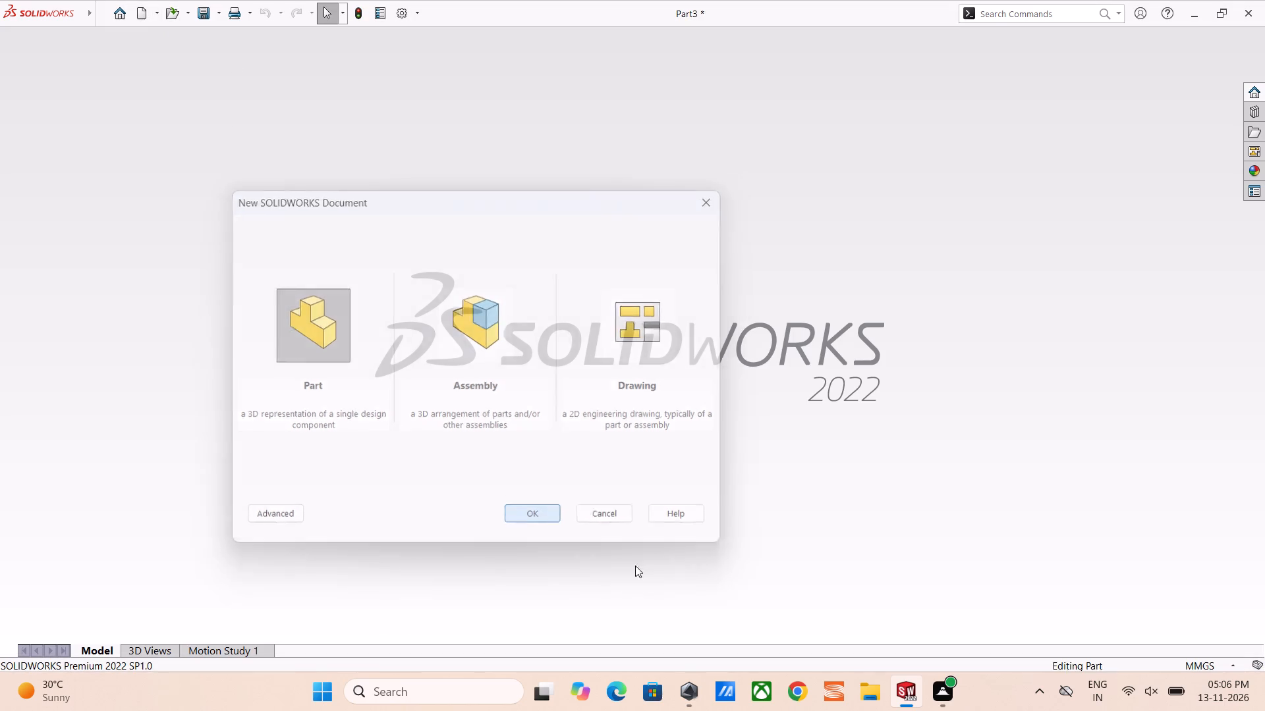
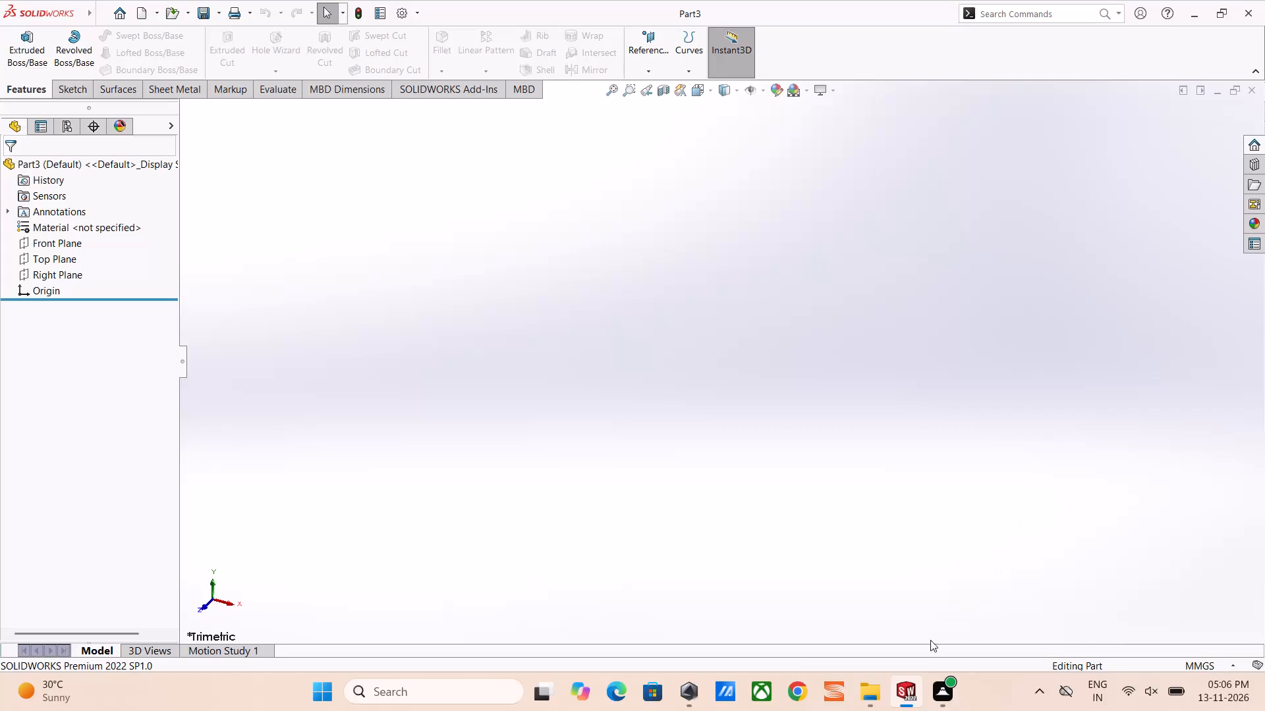
Switch to the Bent U bracket folder in File Explorer and open the reference image pp-7f70372f01.
left_click(851, 662)
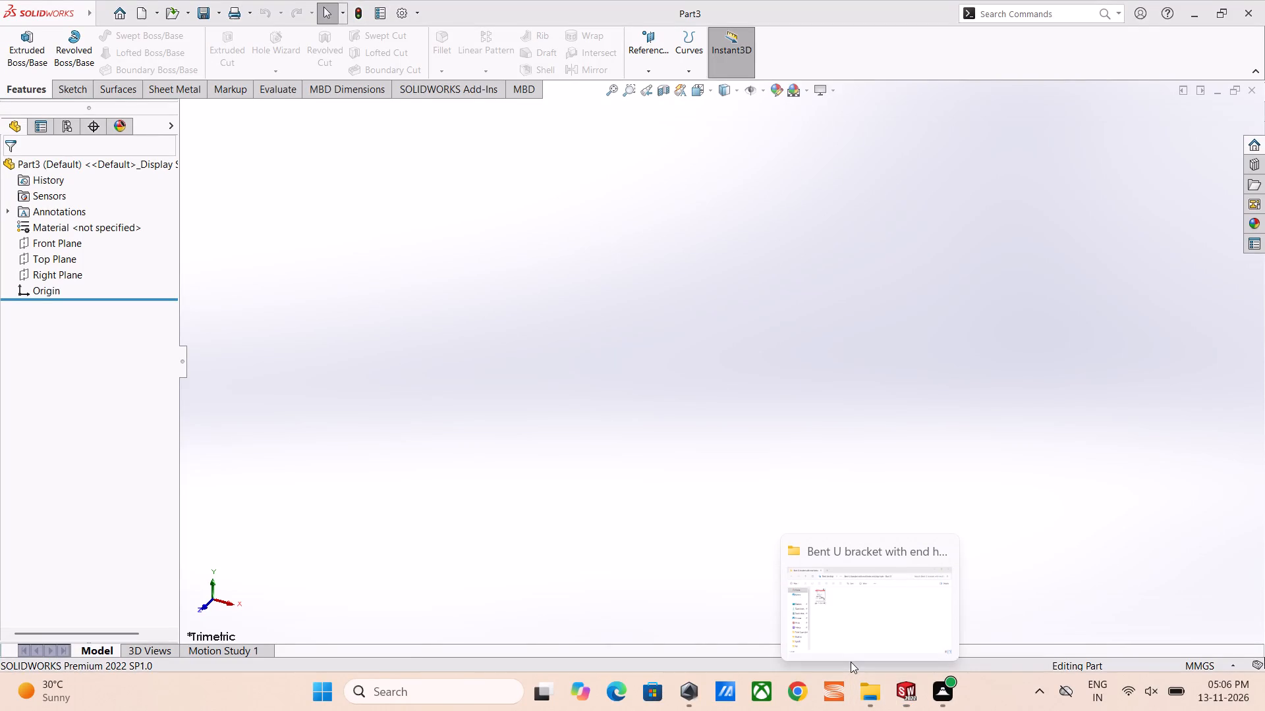
left_click(838, 638)
double_click(194, 165)
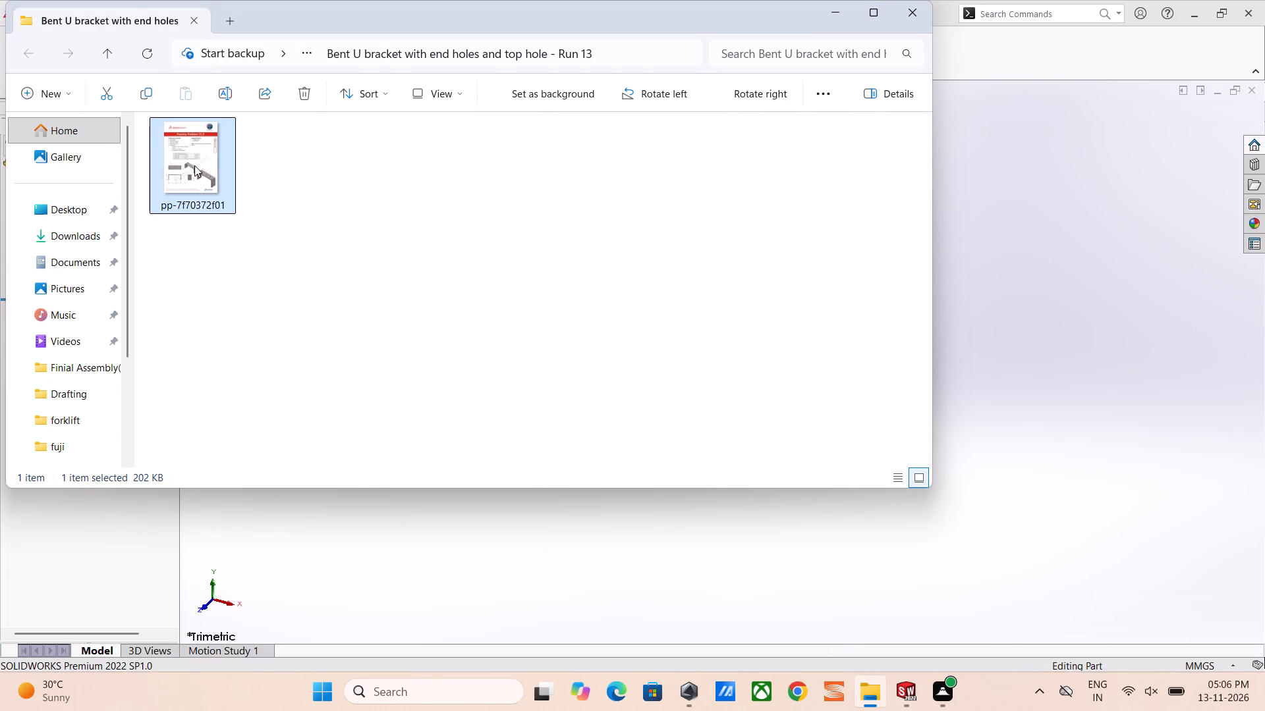
Examine Practice Problem 15.3's configuration table and dimensioned bracket views, then put the image and folder away and return to SOLIDWORKS.
scroll(481, 303, "down", 5)
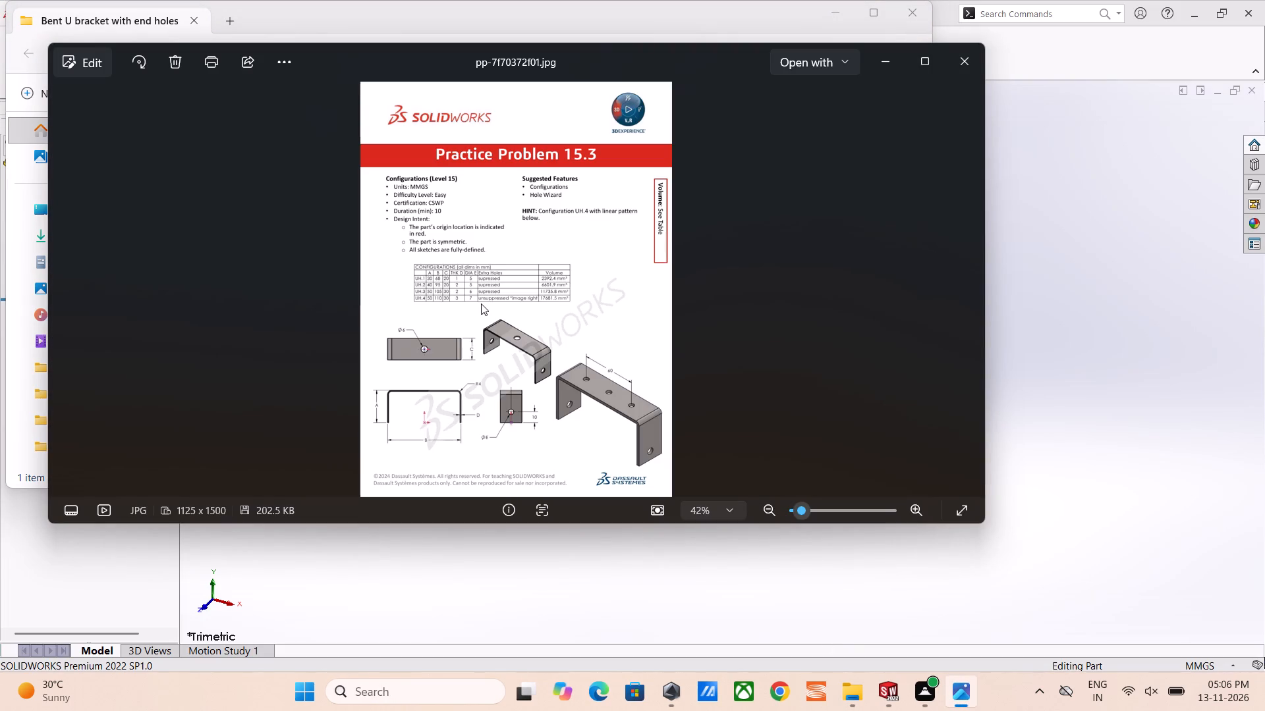
scroll(481, 303, "down", 3)
left_click_drag(801, 514, 824, 510)
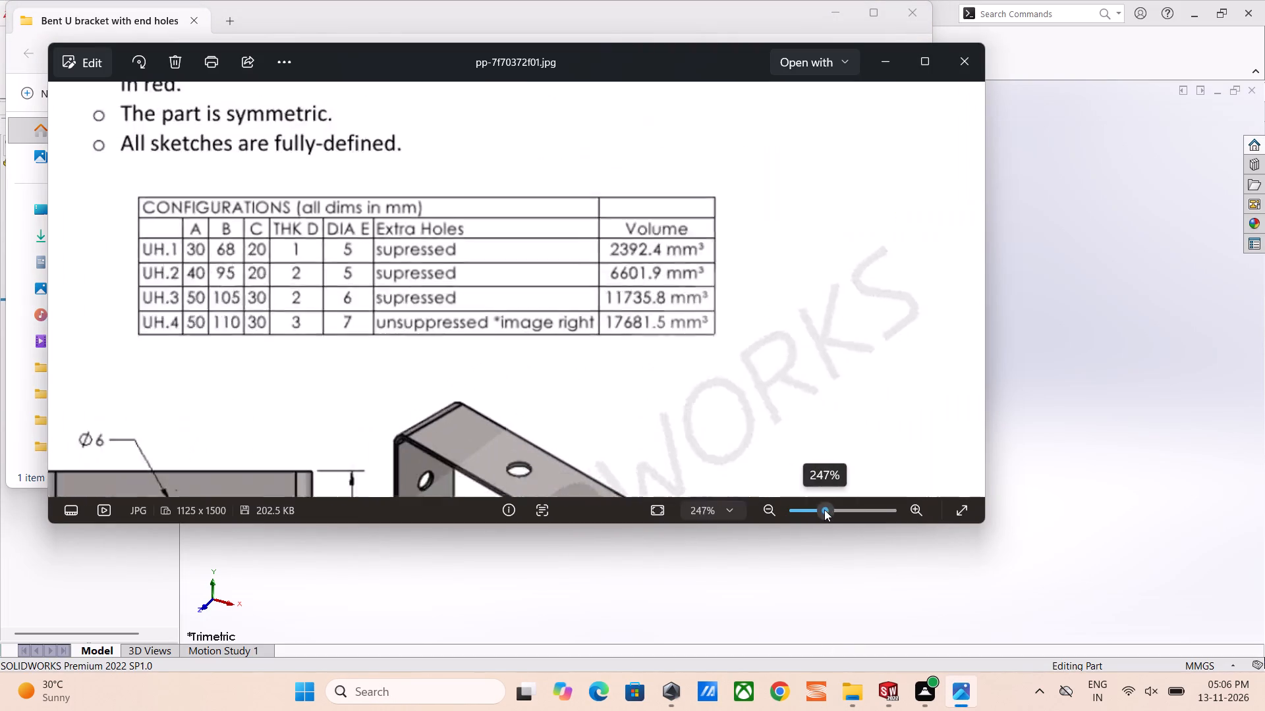
left_click_drag(824, 510, 801, 507)
middle_click_drag(667, 376, 669, 397)
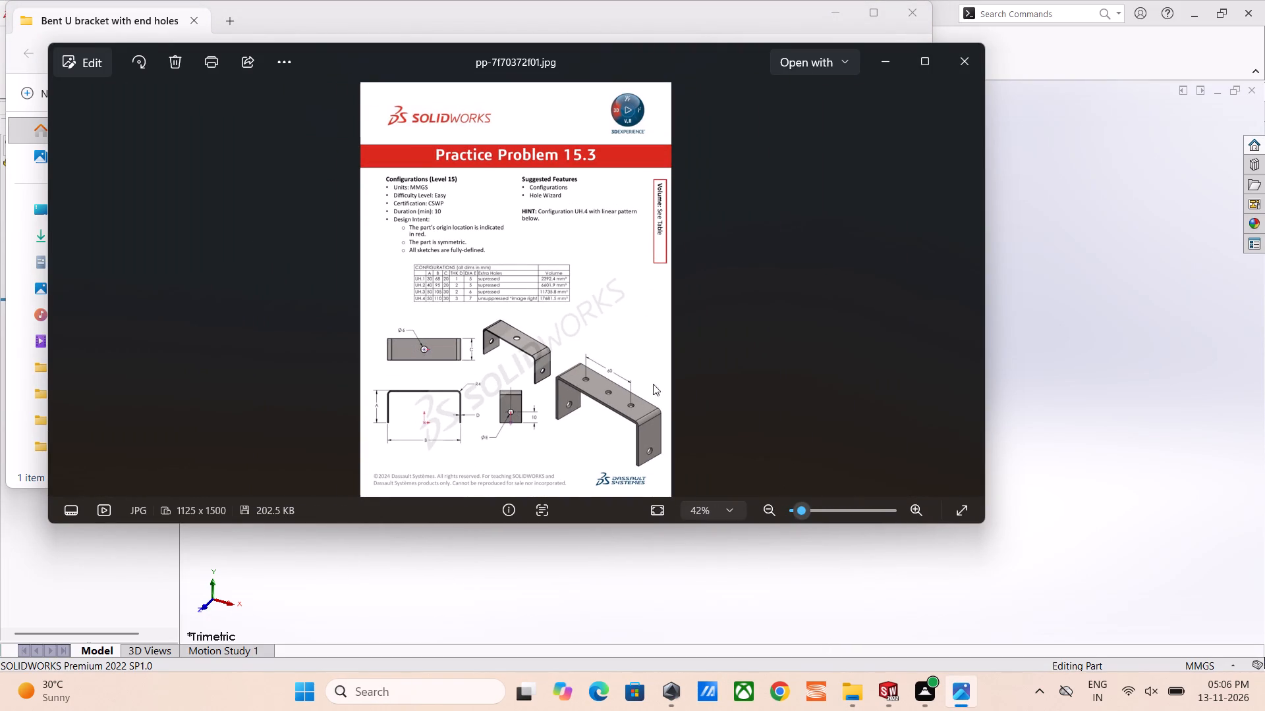
scroll(642, 372, "down", 3)
scroll(642, 372, "up", 3)
middle_click_drag(580, 371, 582, 319)
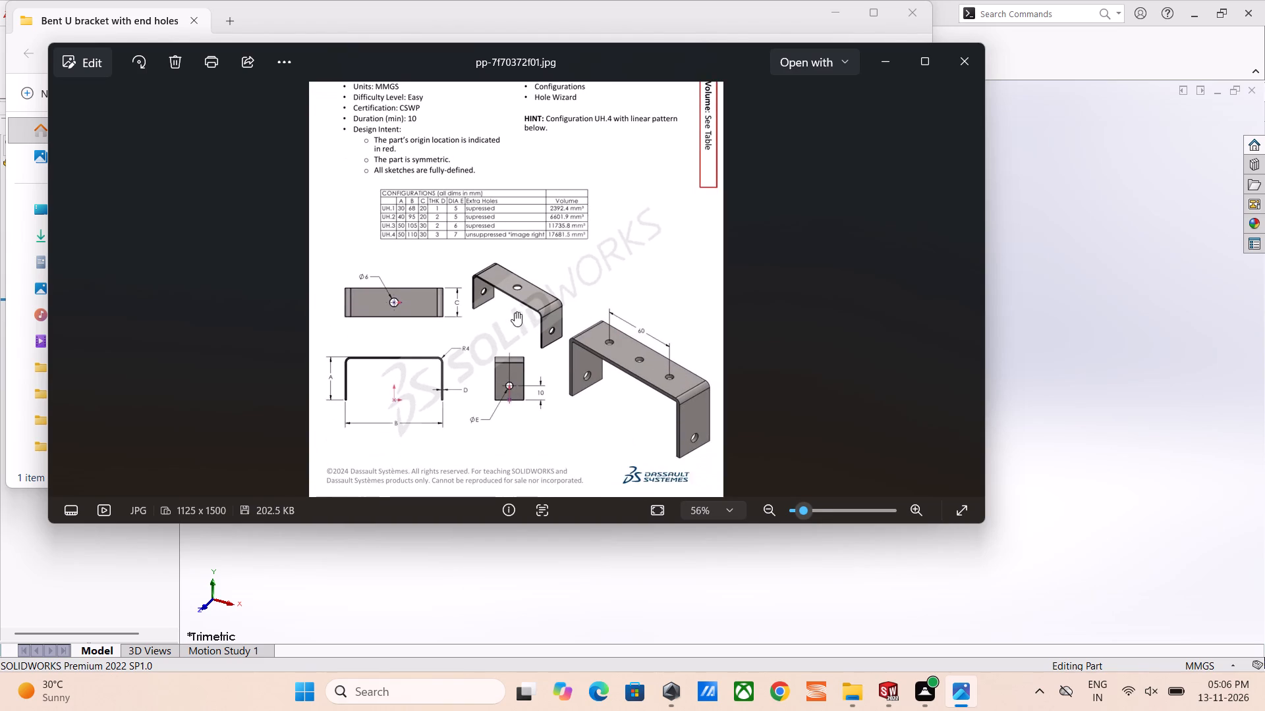
scroll(509, 310, "down", 2)
scroll(493, 305, "up", 3)
scroll(447, 367, "up", 3)
middle_click_drag(453, 398, 466, 308)
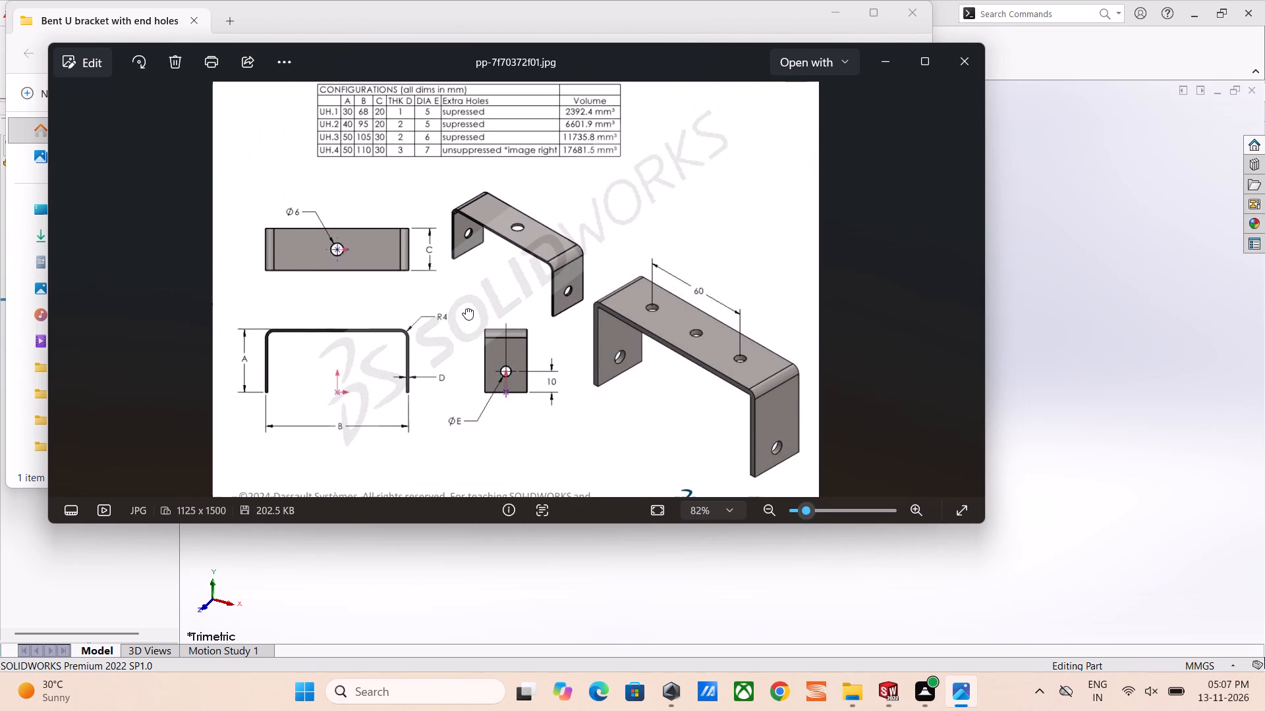
middle_click_drag(466, 308, 466, 307)
scroll(466, 307, "up", 2)
middle_click_drag(466, 307, 473, 270)
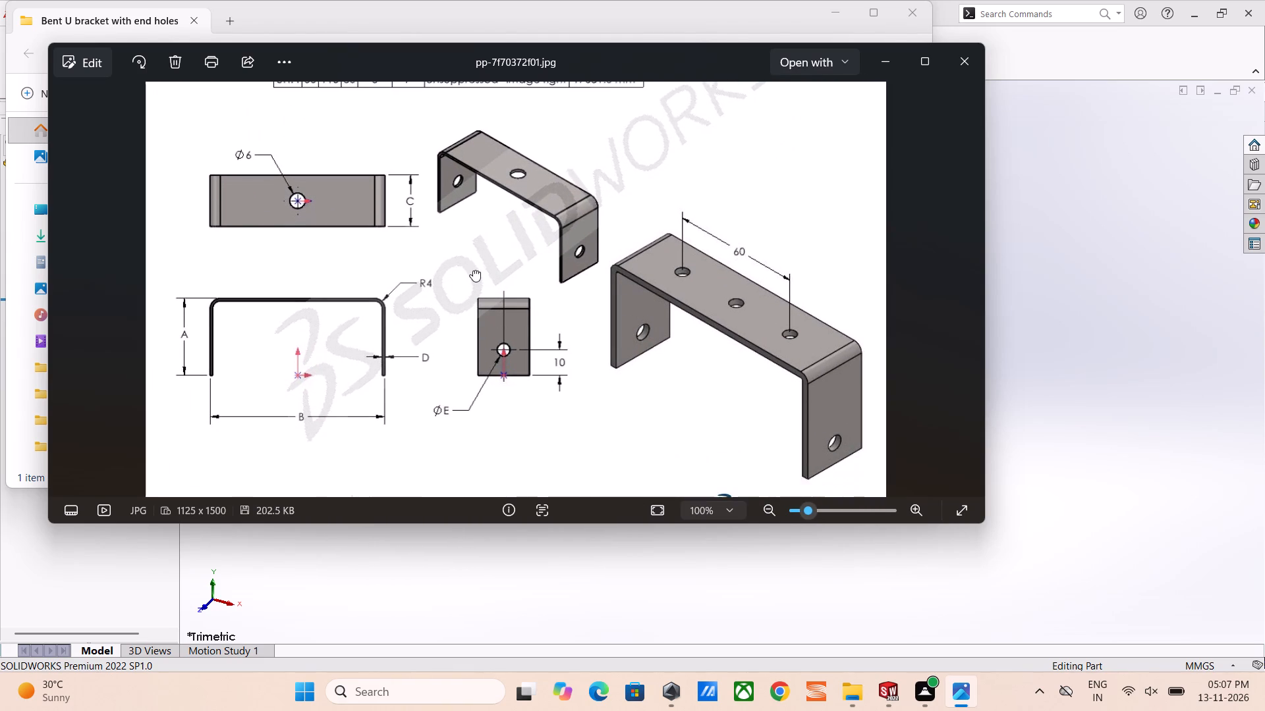
middle_click_drag(473, 270, 474, 267)
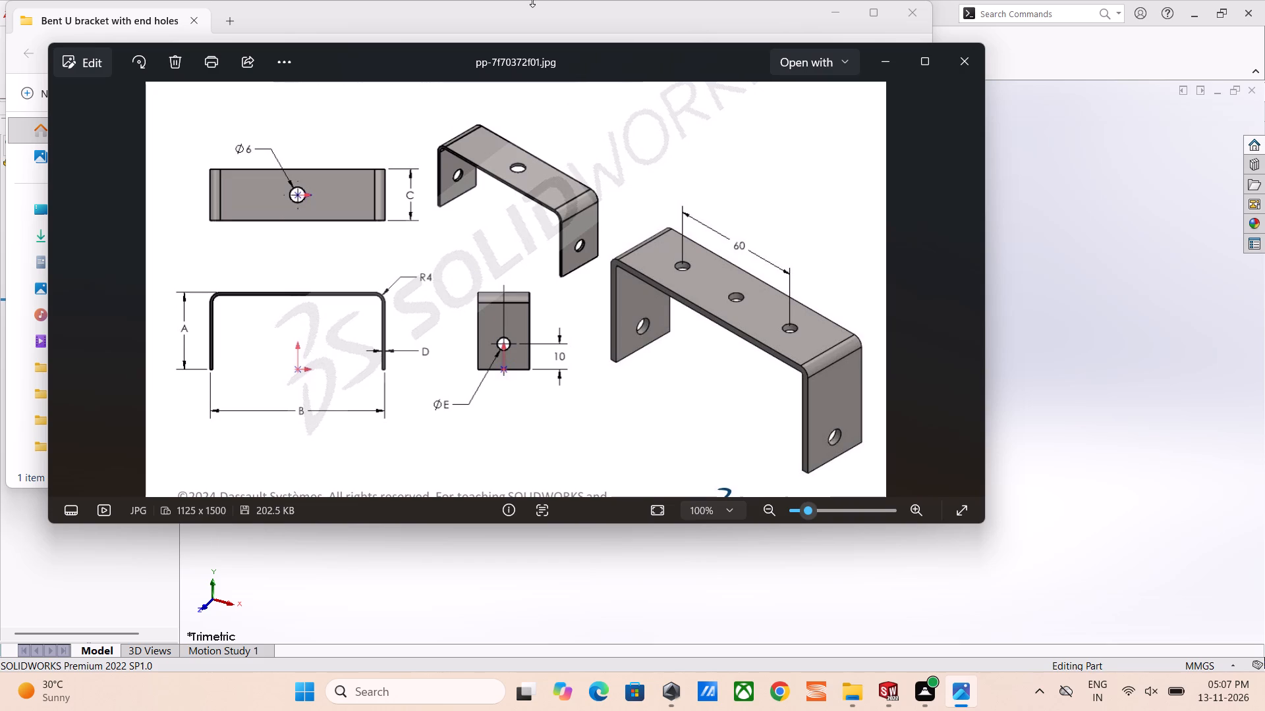
left_click(893, 55)
left_click(839, 14)
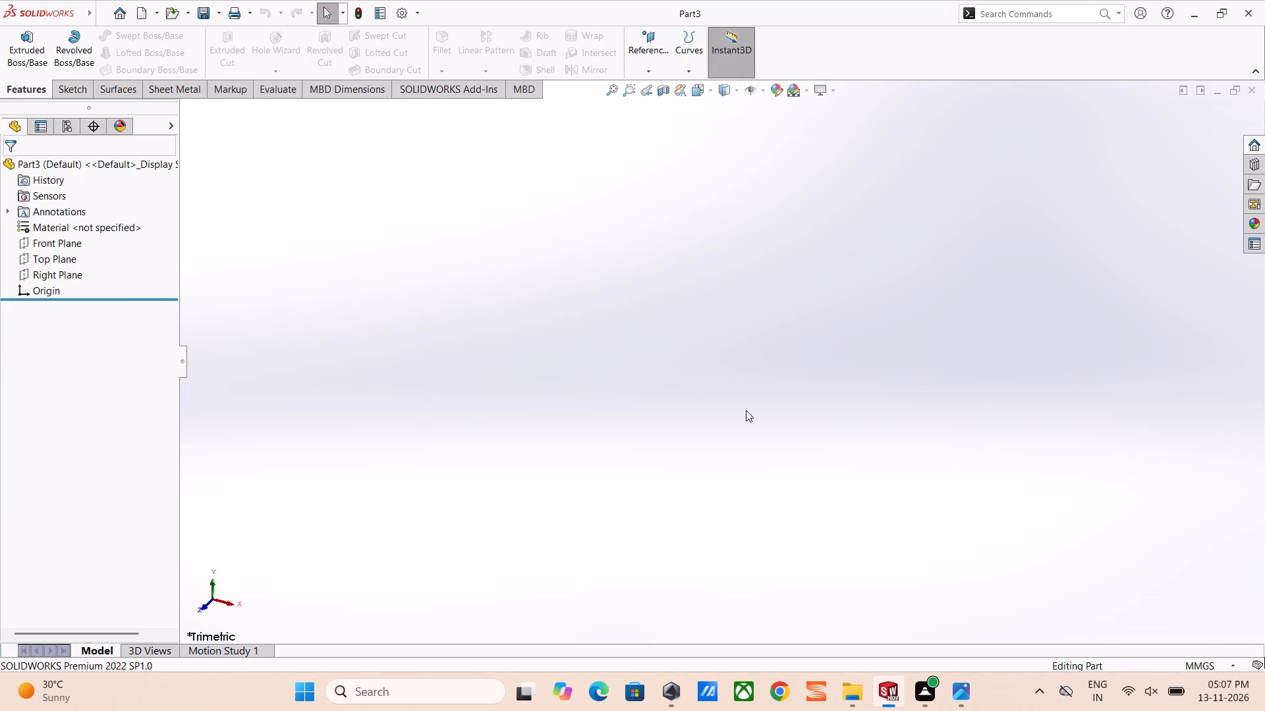
Start a new sketch on the Top Plane.
left_click(57, 263)
left_click(75, 244)
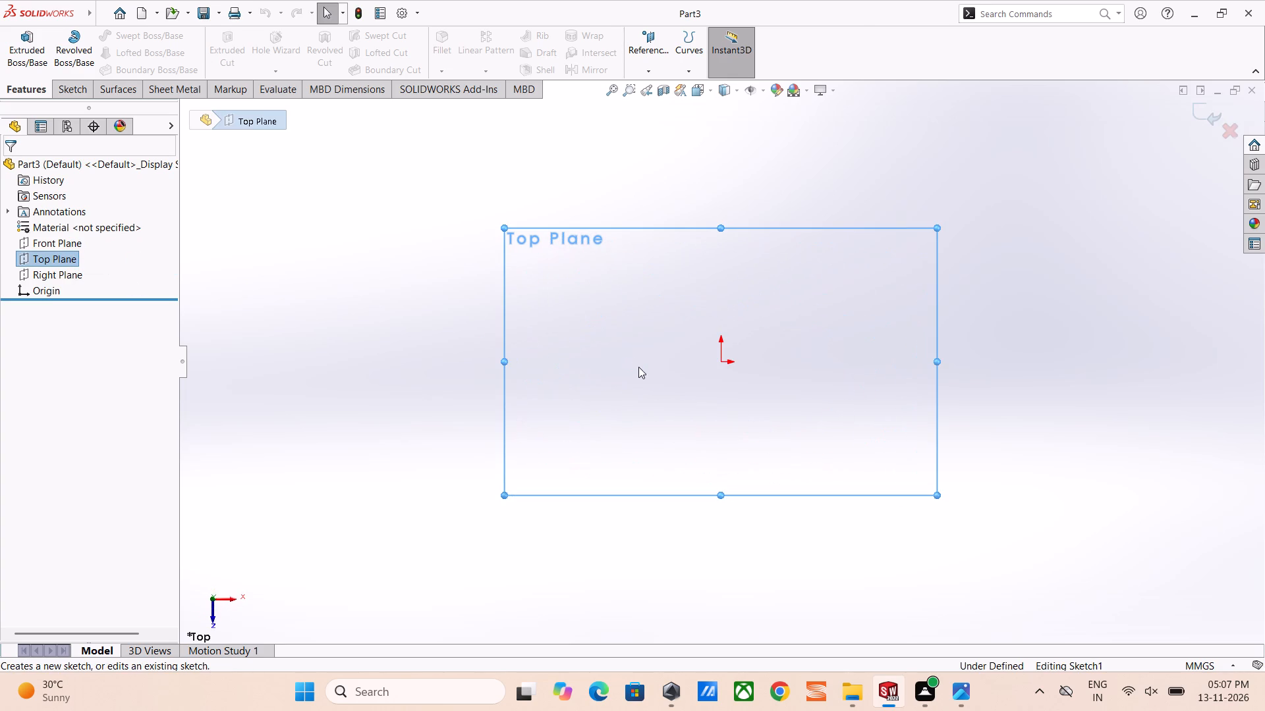
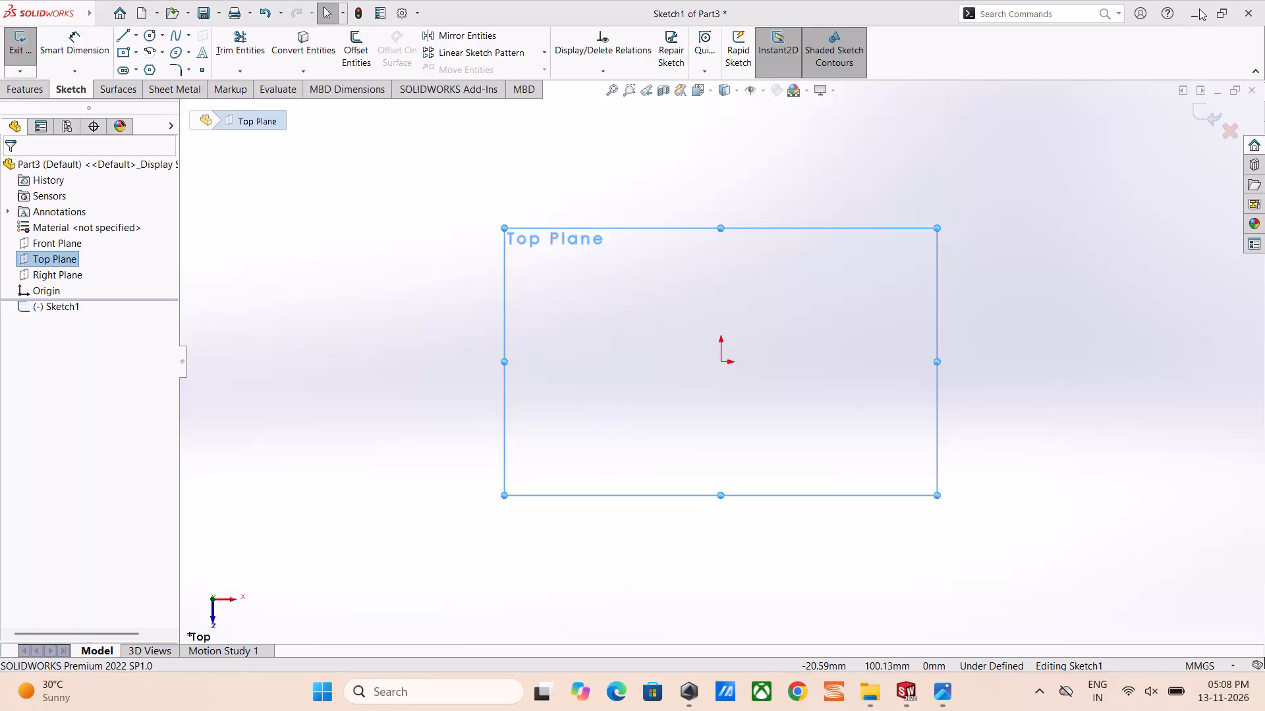
Switch from SOLIDWORKS to the Windows desktop, refresh it, and launch the Fuji application.
left_click(1199, 9)
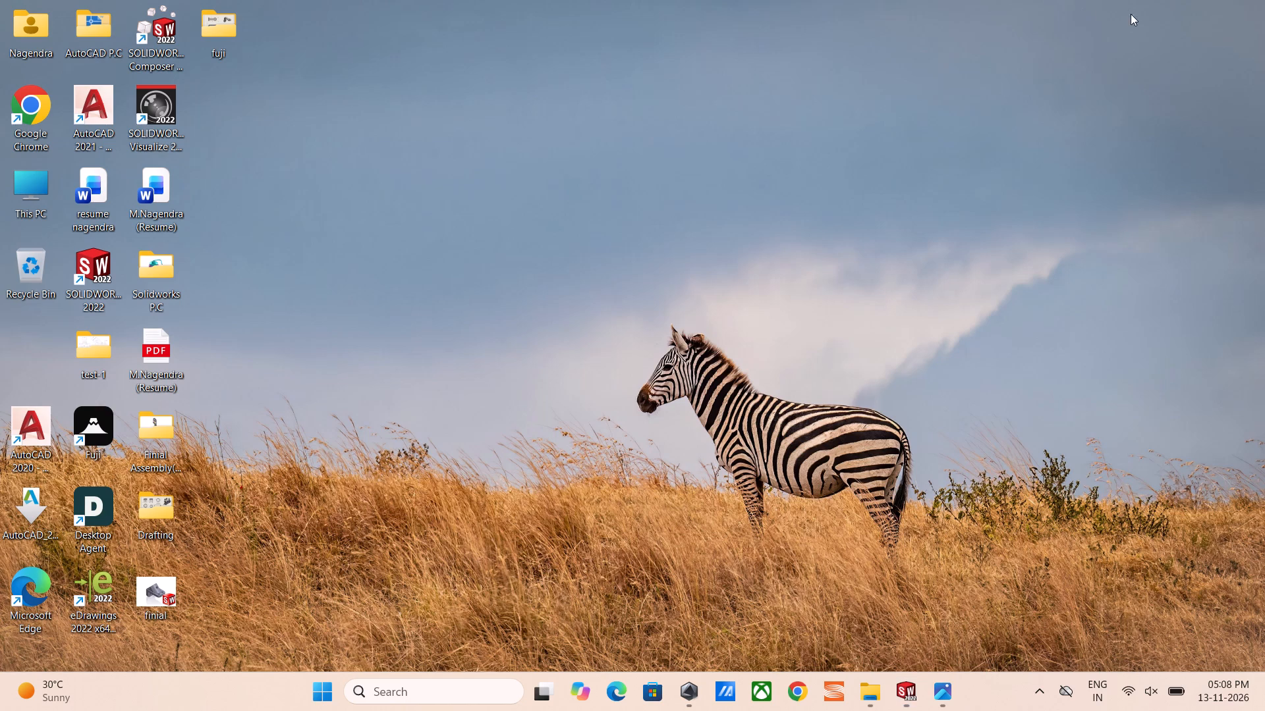
right_click(383, 291)
left_click(472, 366)
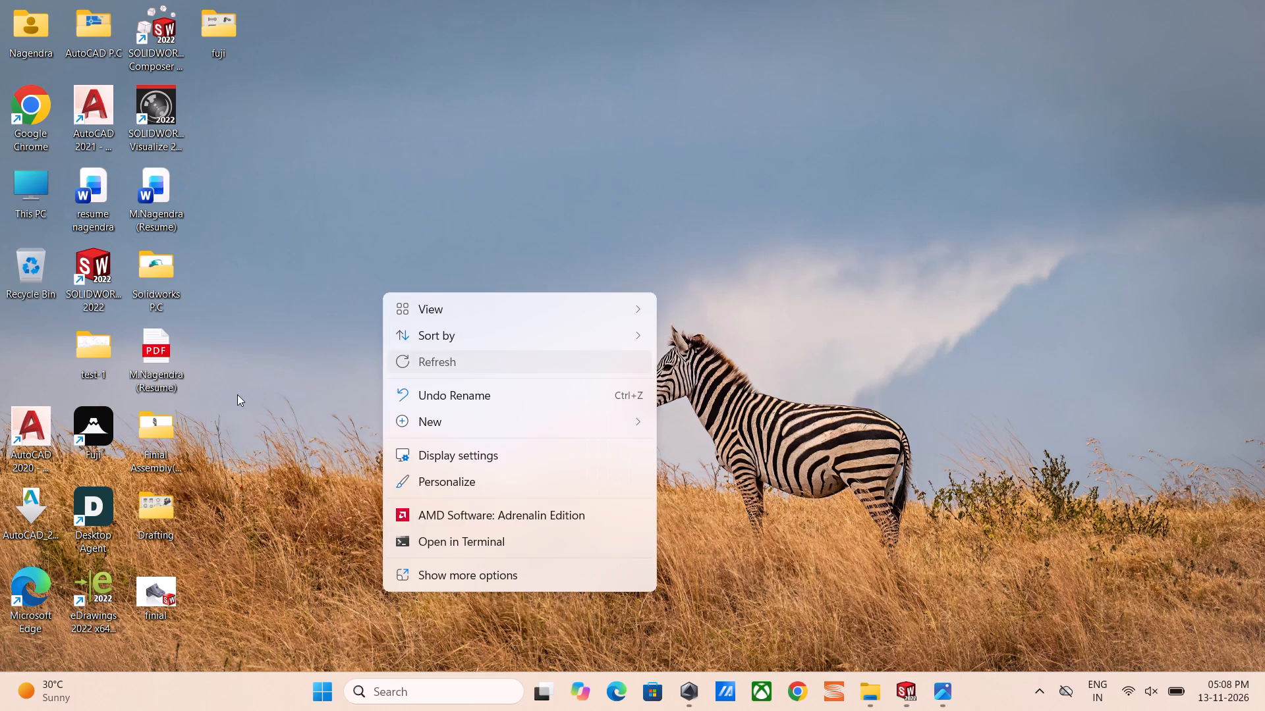
left_click(88, 434)
left_click(88, 434)
left_click(88, 434)
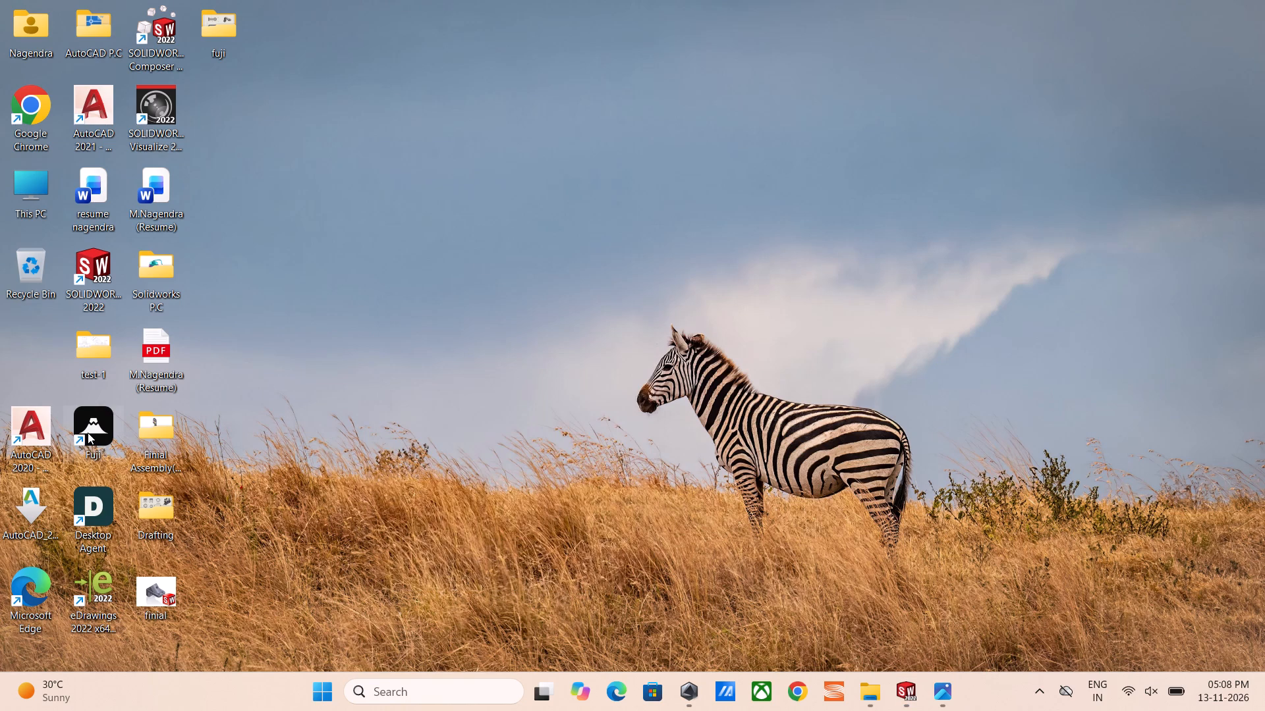
double_click(99, 425)
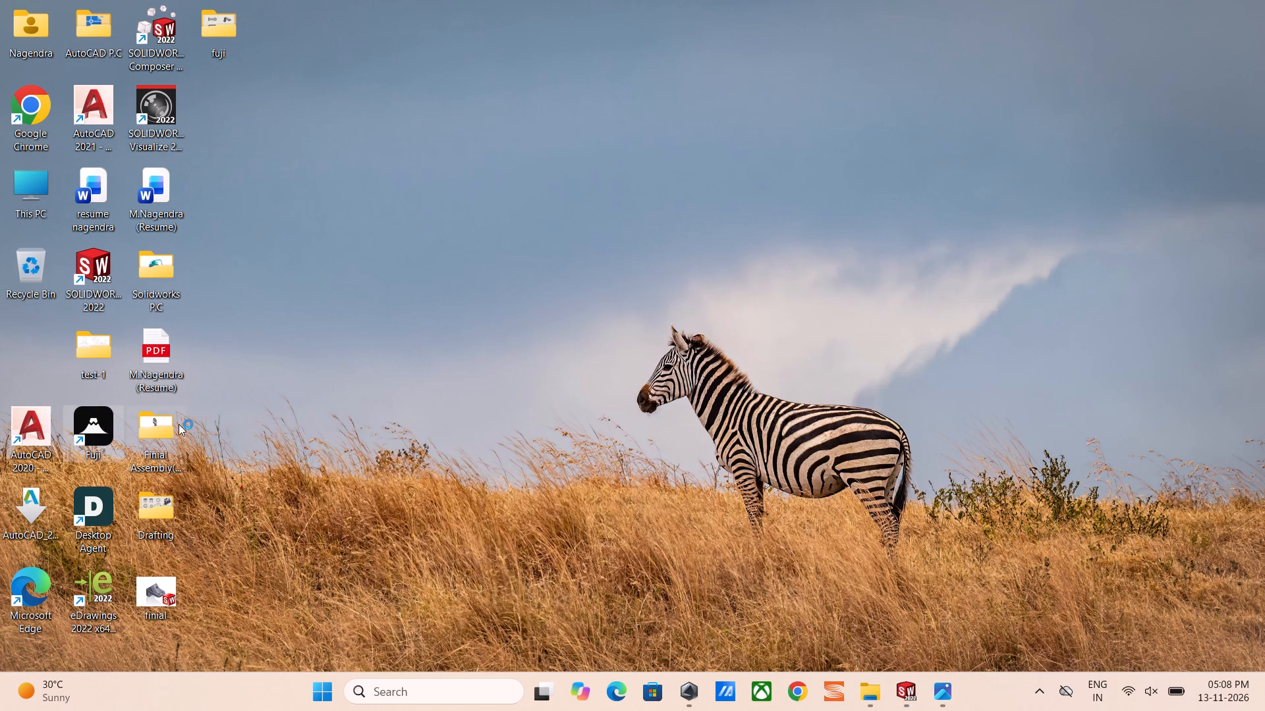
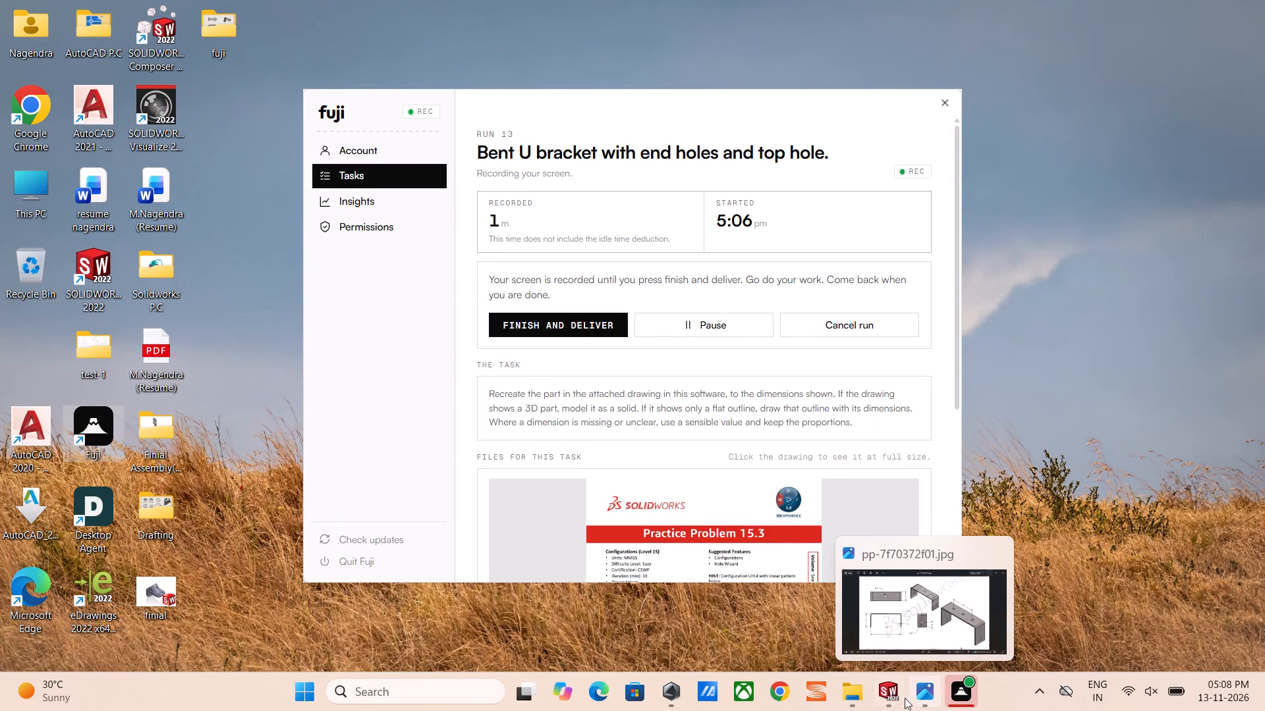
Switch to SOLIDWORKS and sketch an open U on the Top Plane from near the origin, about 117 mm wide and 77 mm high.
left_click(895, 702)
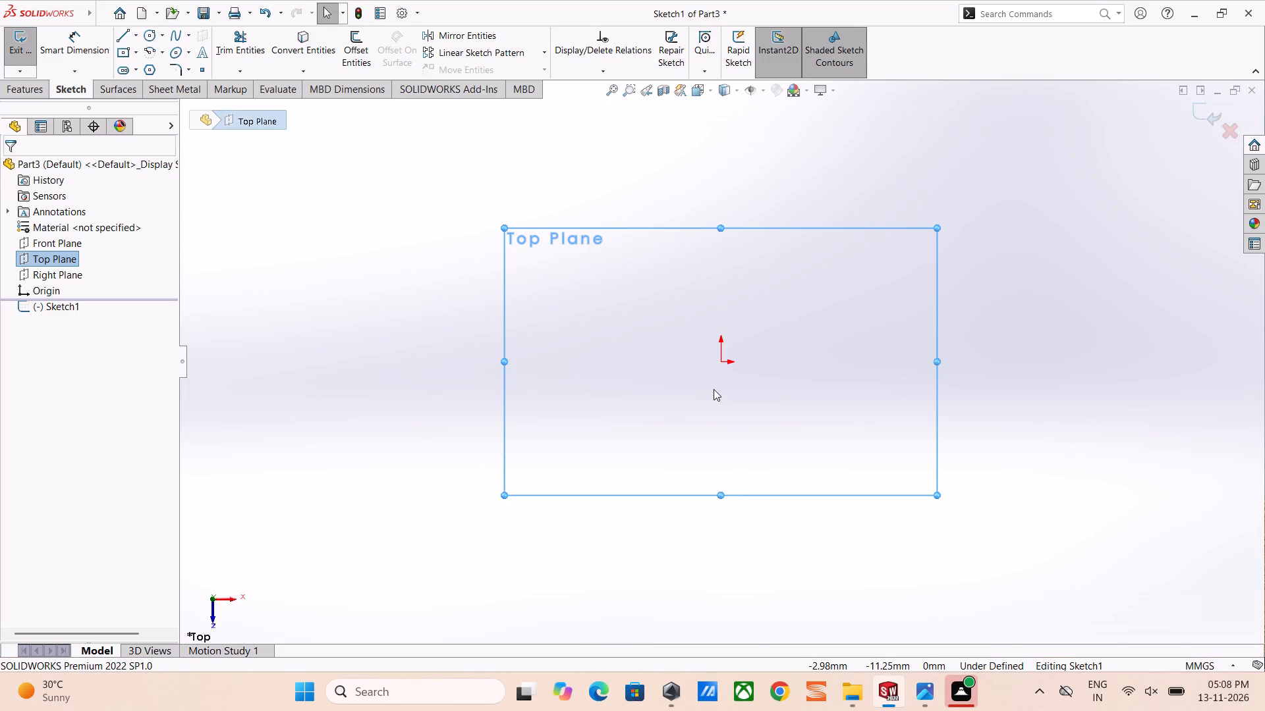
right_click_drag(561, 294, 447, 314)
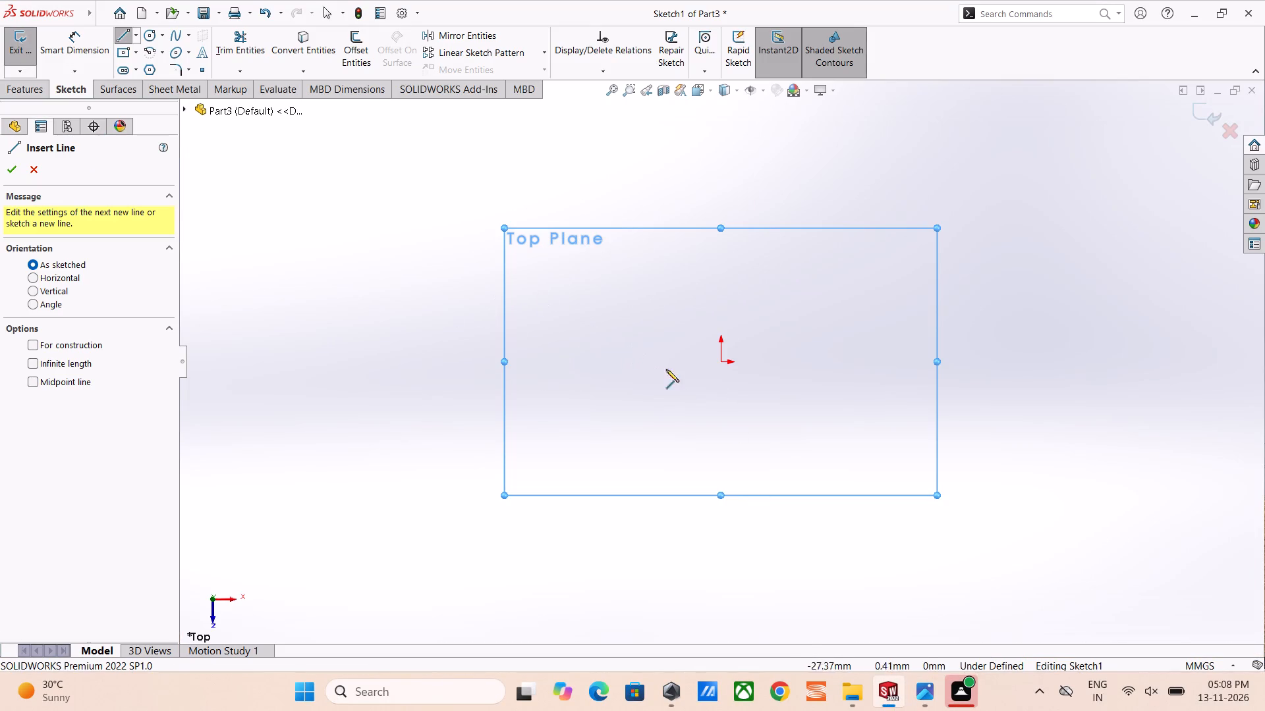
left_click(721, 357)
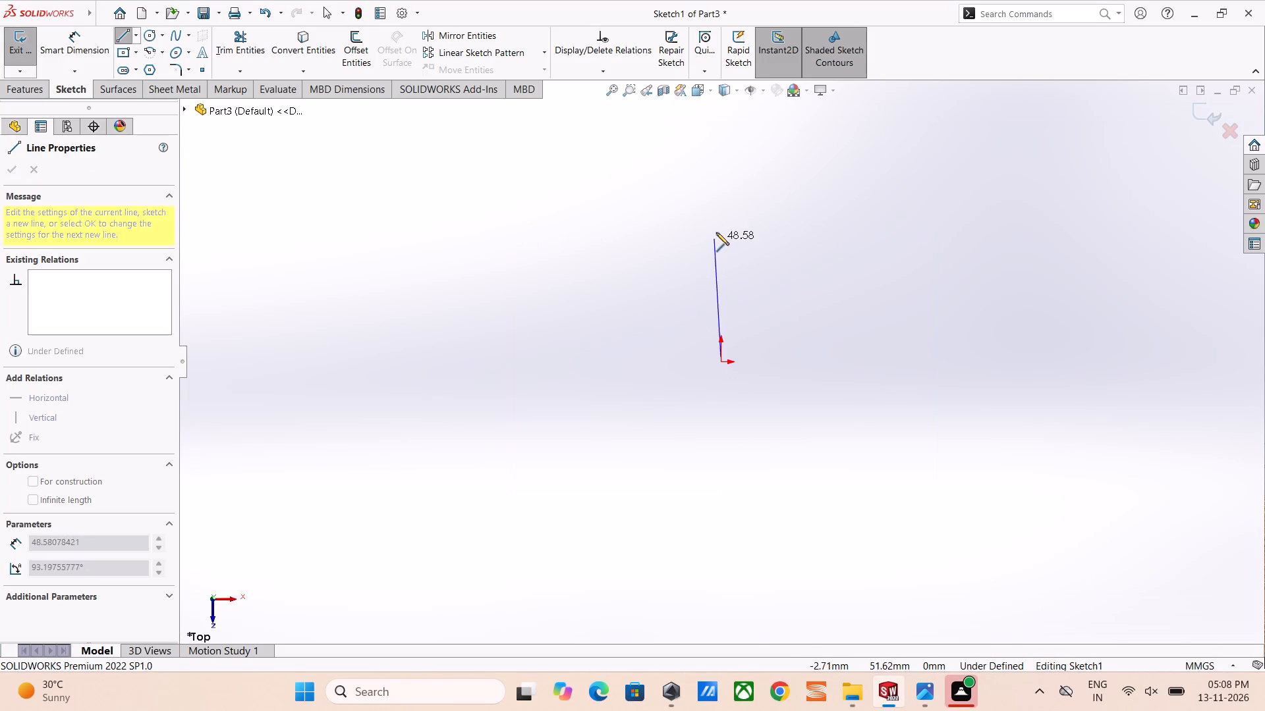
left_click(717, 174)
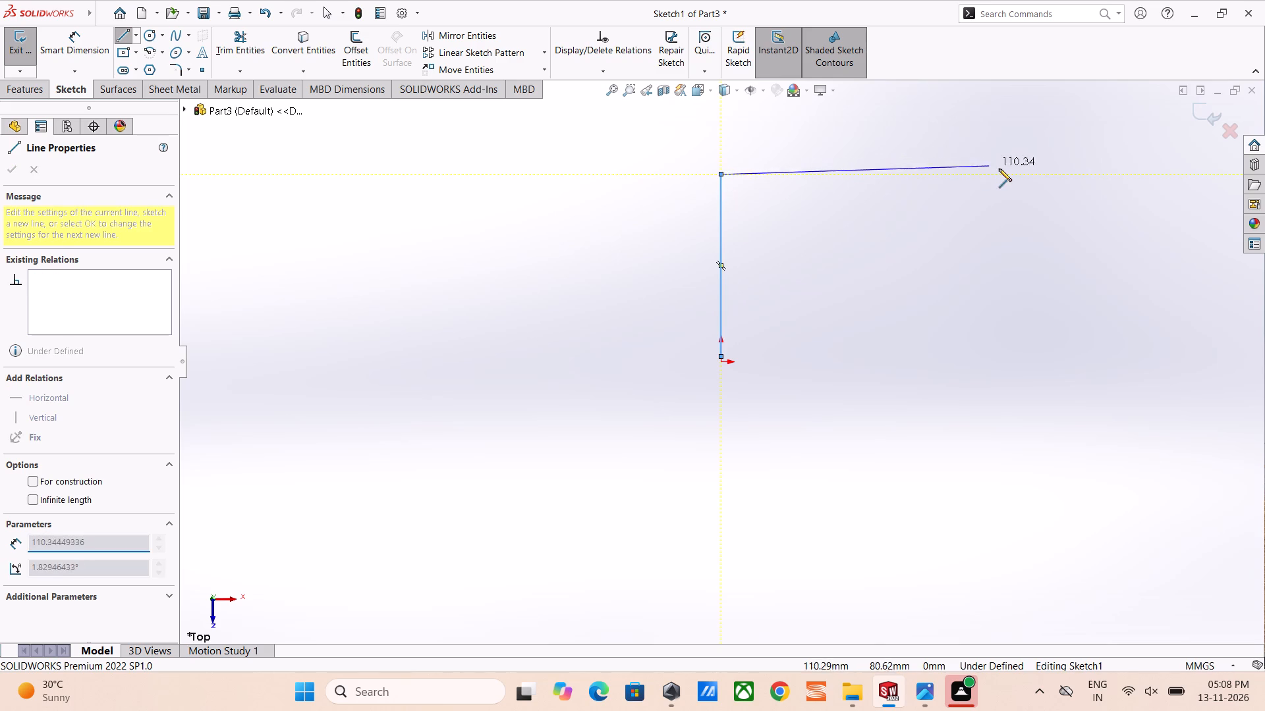
left_click(1004, 172)
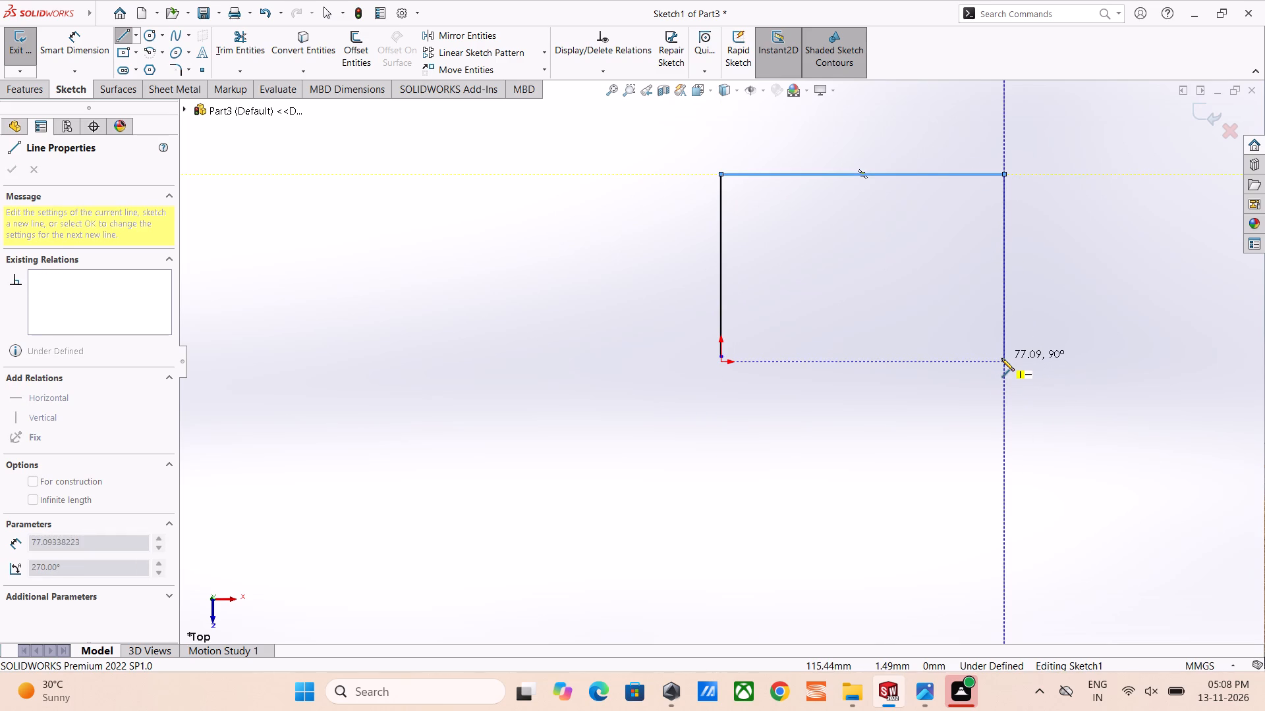
left_click(1001, 358)
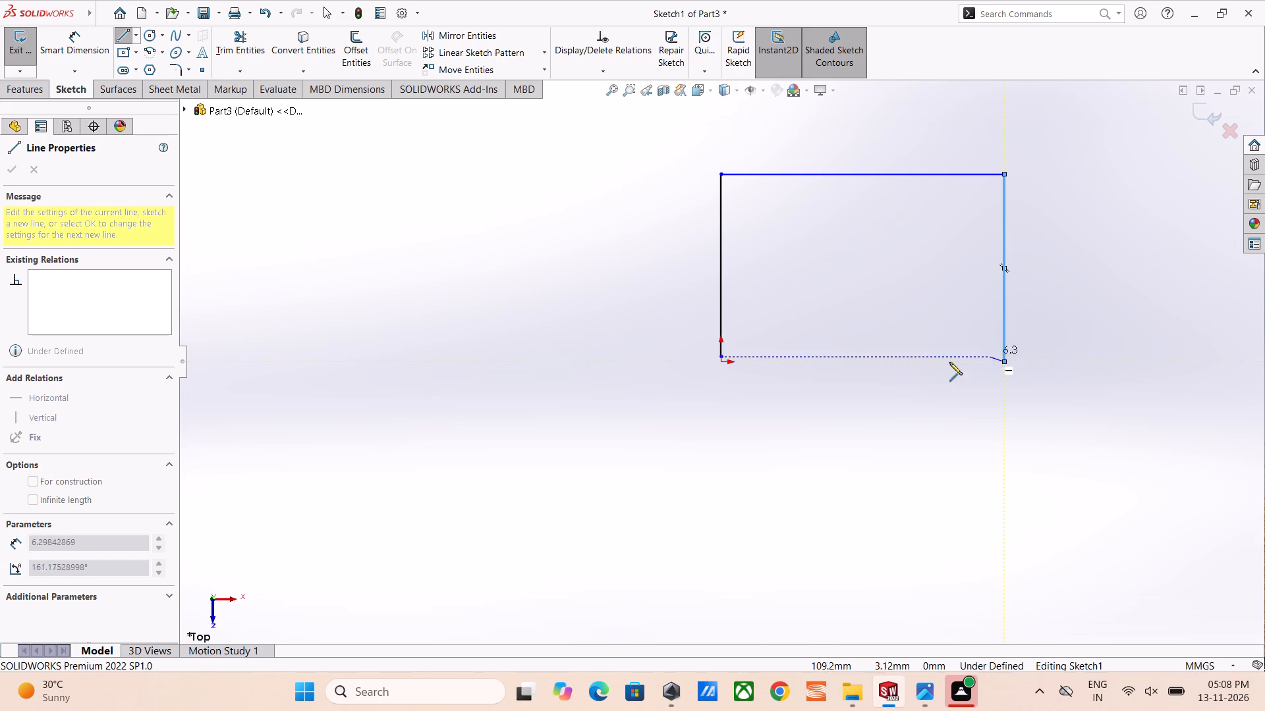
key("Escape")
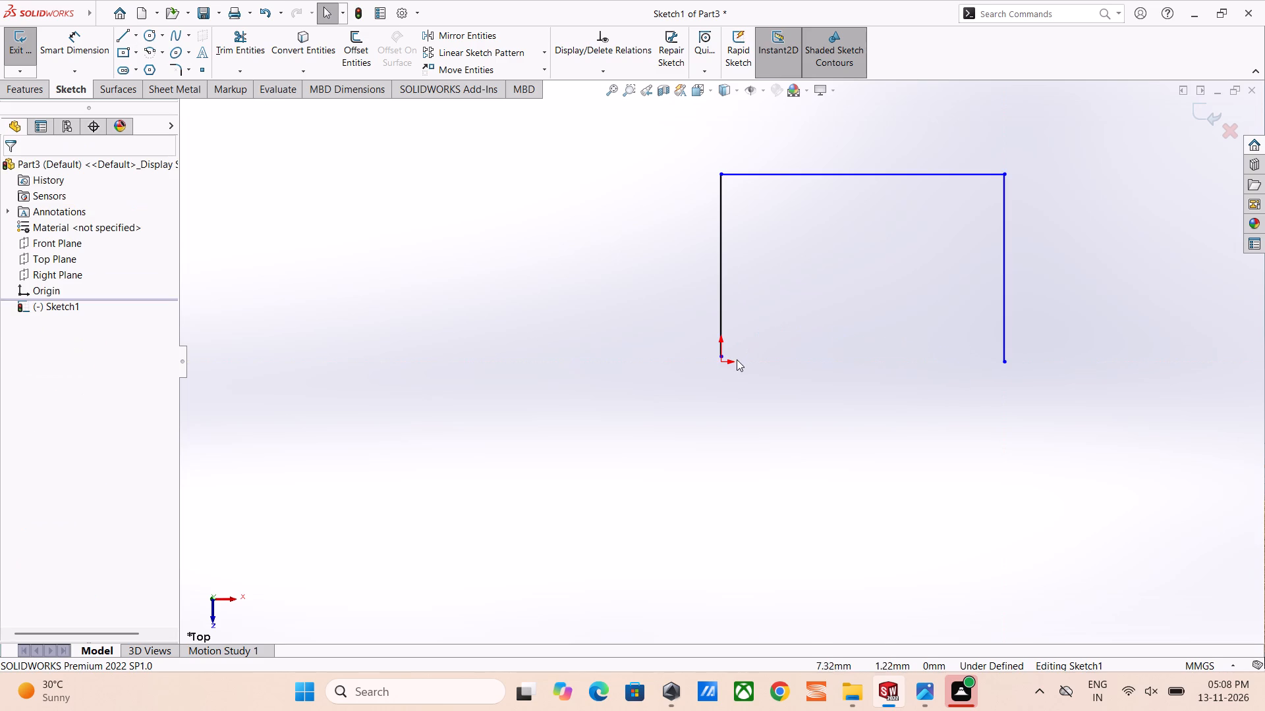
Make the lower endpoint of the U's left leg coincident with the origin.
scroll(736, 359, "down", 6)
left_click(681, 351, "ctrl")
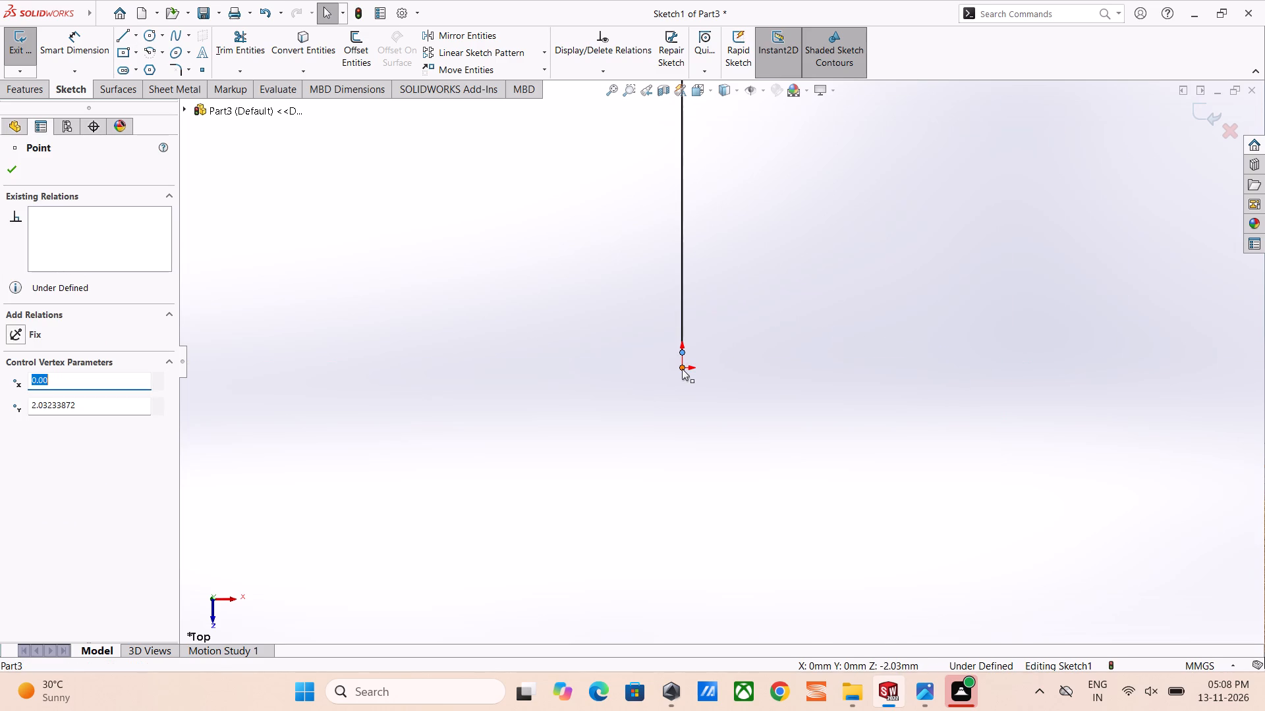
left_click(684, 369, "ctrl")
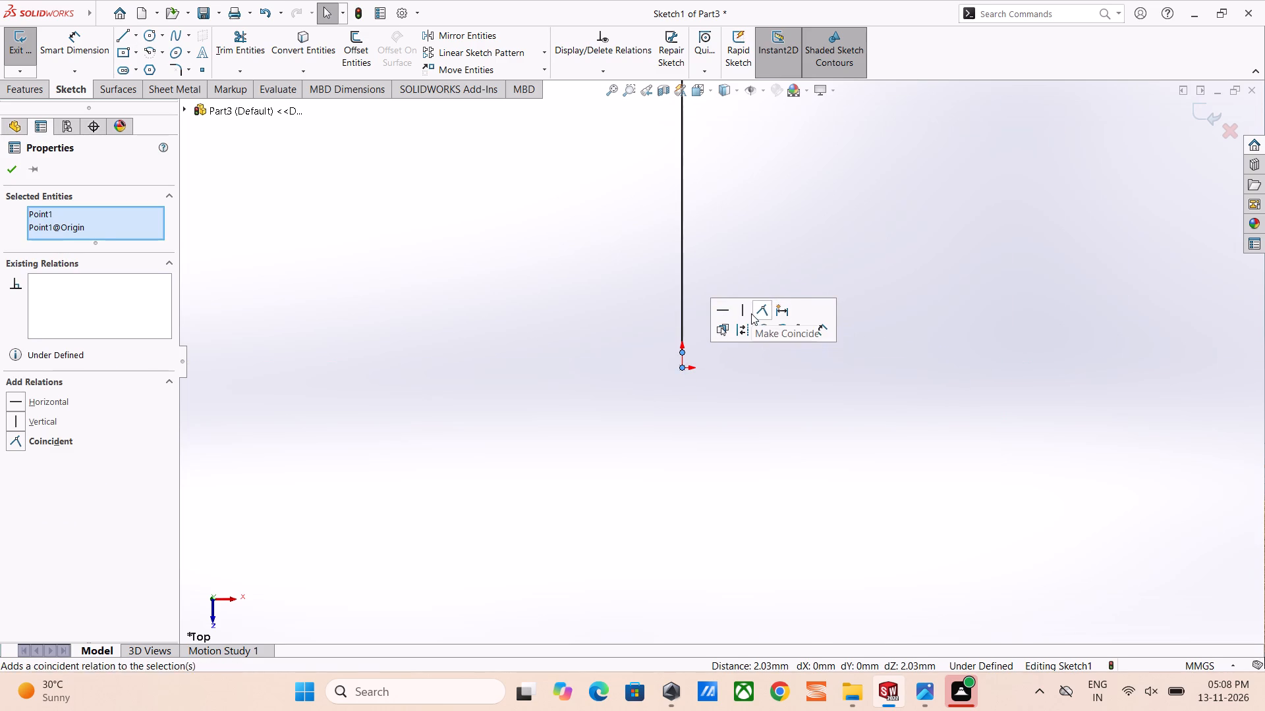
left_click(772, 313)
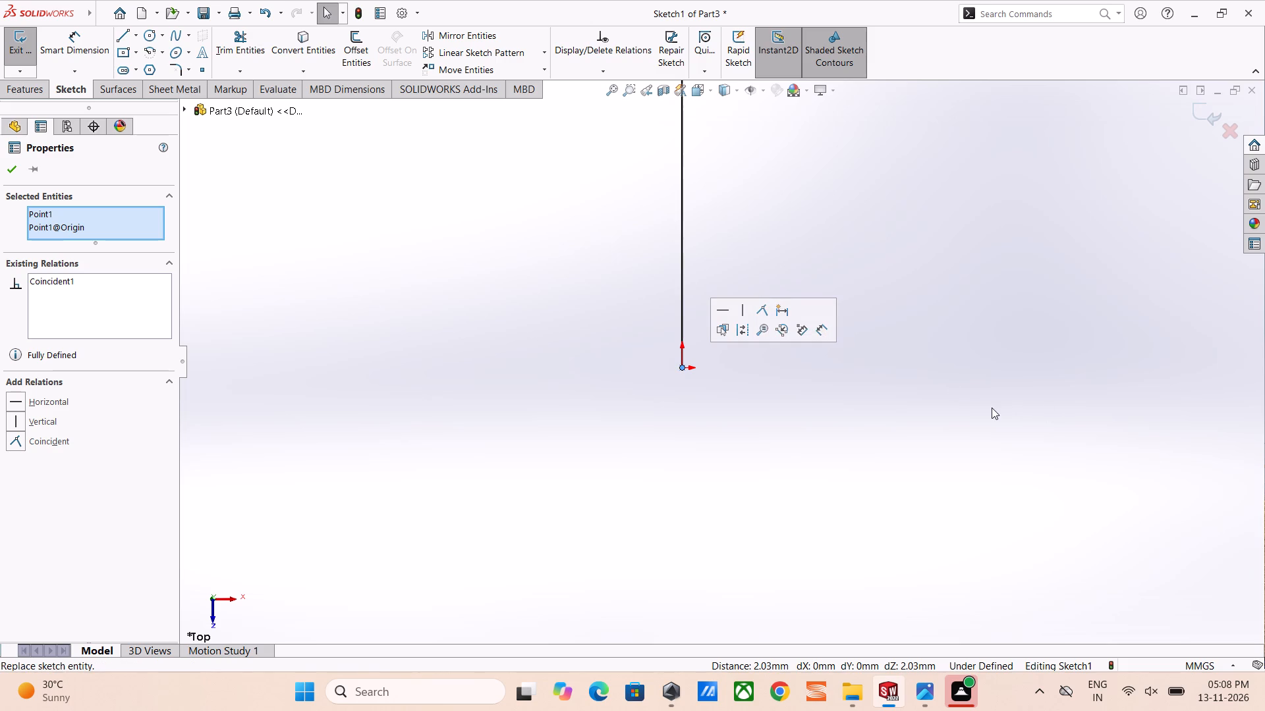
scroll(992, 408, "up", 7)
key("Escape")
Add a horizontal relation between the lower endpoints of the U's two legs.
left_click(953, 367, "ctrl")
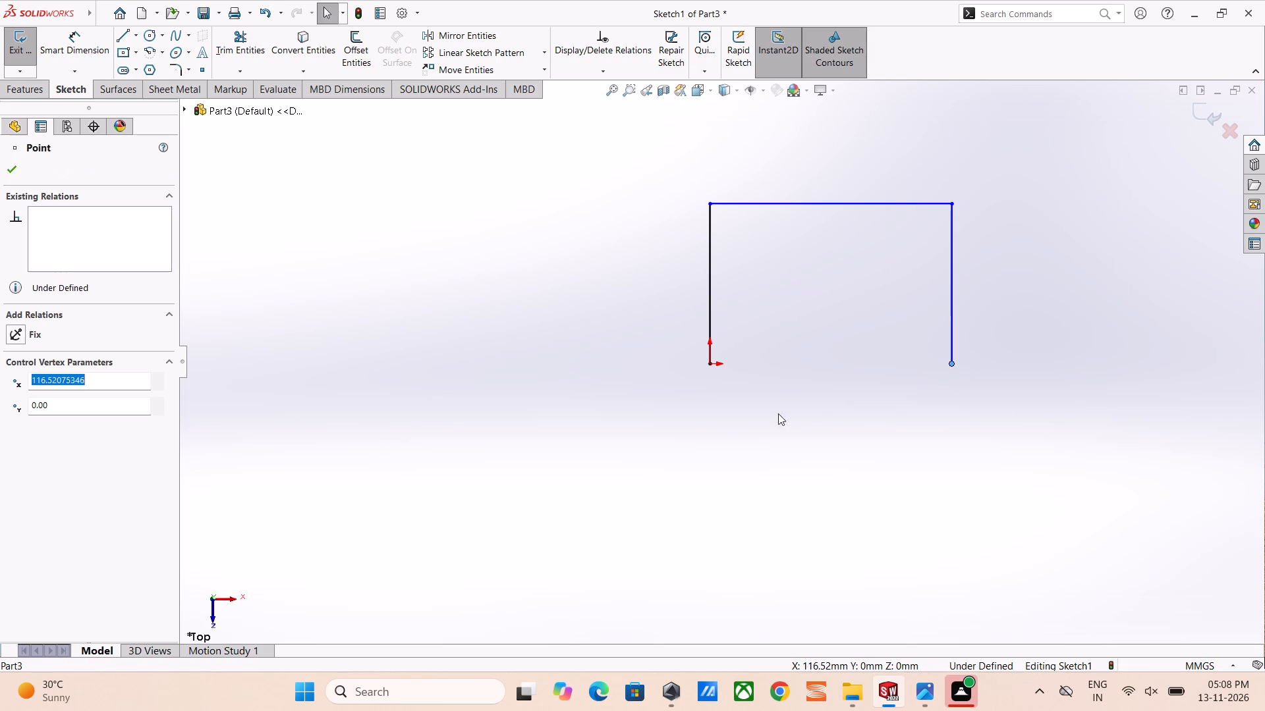
left_click(708, 367, "ctrl")
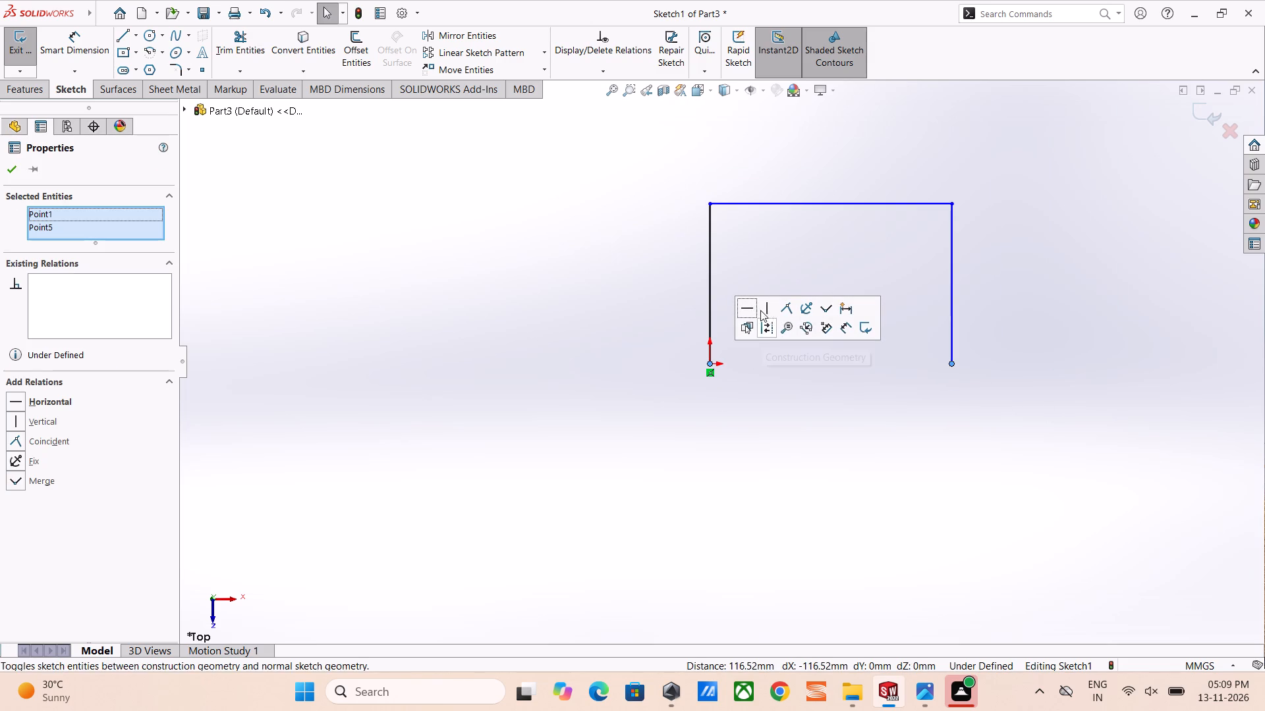
left_click(753, 306)
key("Escape")
scroll(938, 379, "up", 3)
scroll(813, 398, "down", 2)
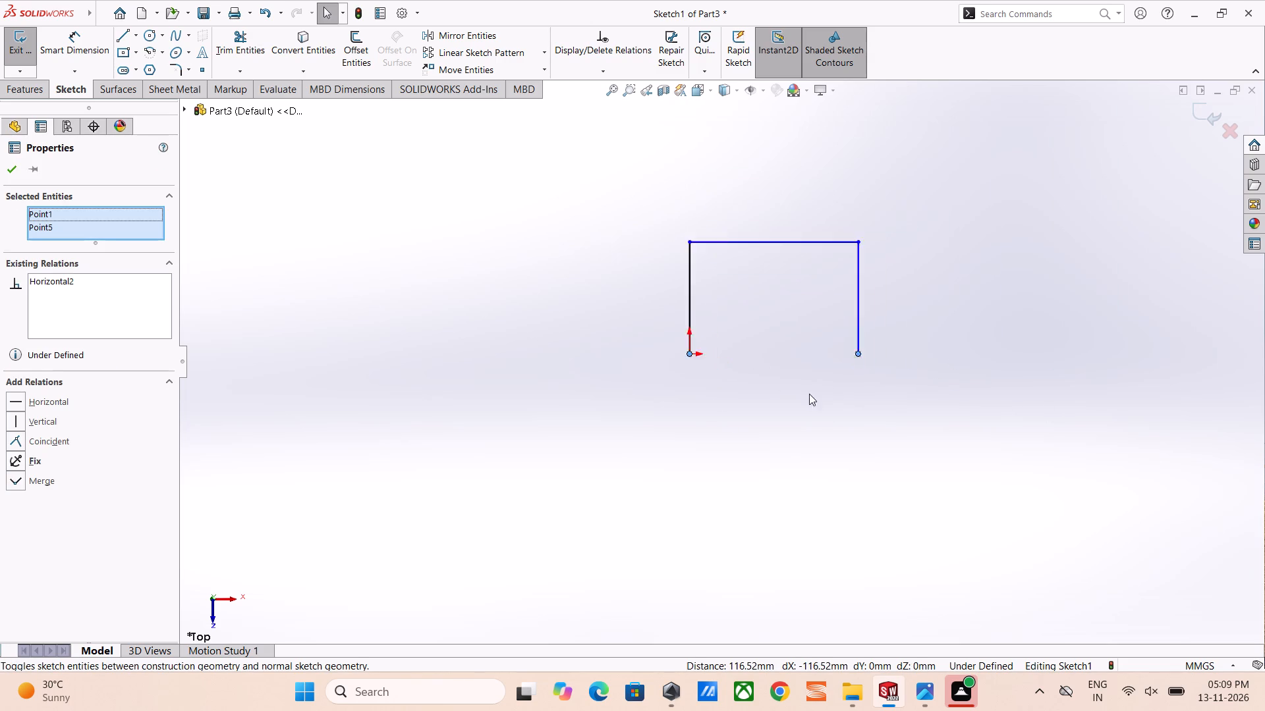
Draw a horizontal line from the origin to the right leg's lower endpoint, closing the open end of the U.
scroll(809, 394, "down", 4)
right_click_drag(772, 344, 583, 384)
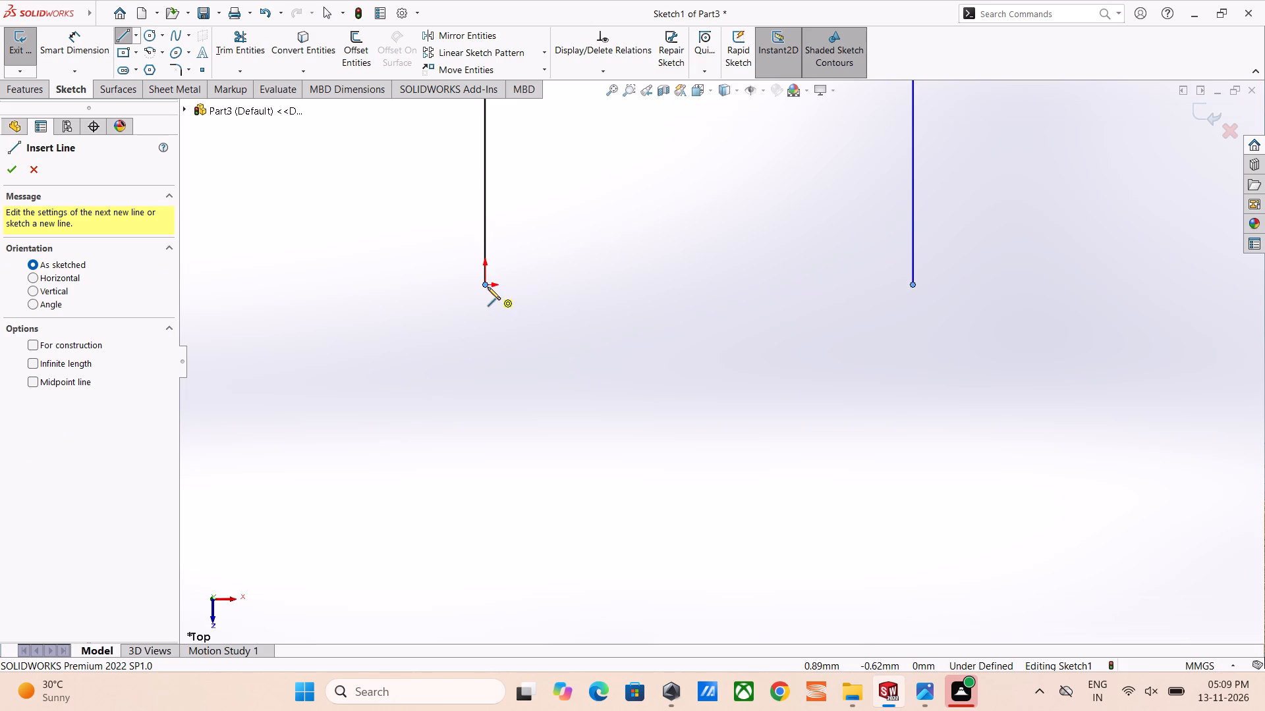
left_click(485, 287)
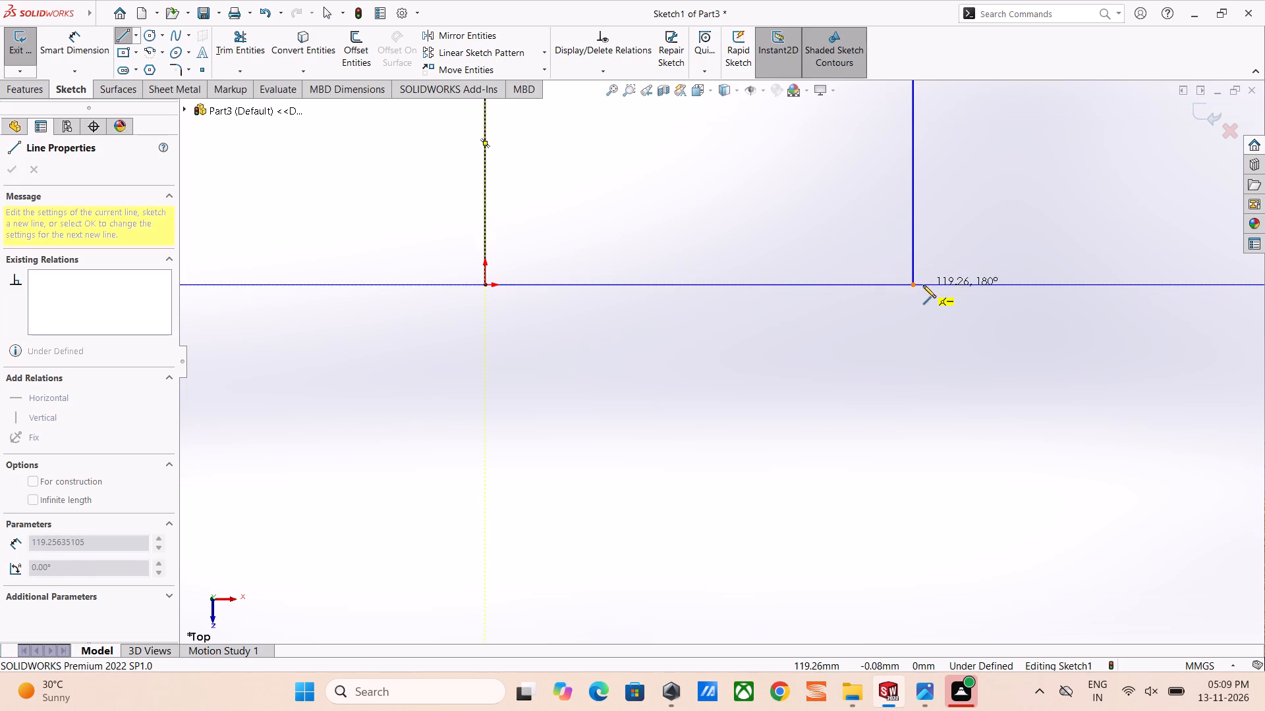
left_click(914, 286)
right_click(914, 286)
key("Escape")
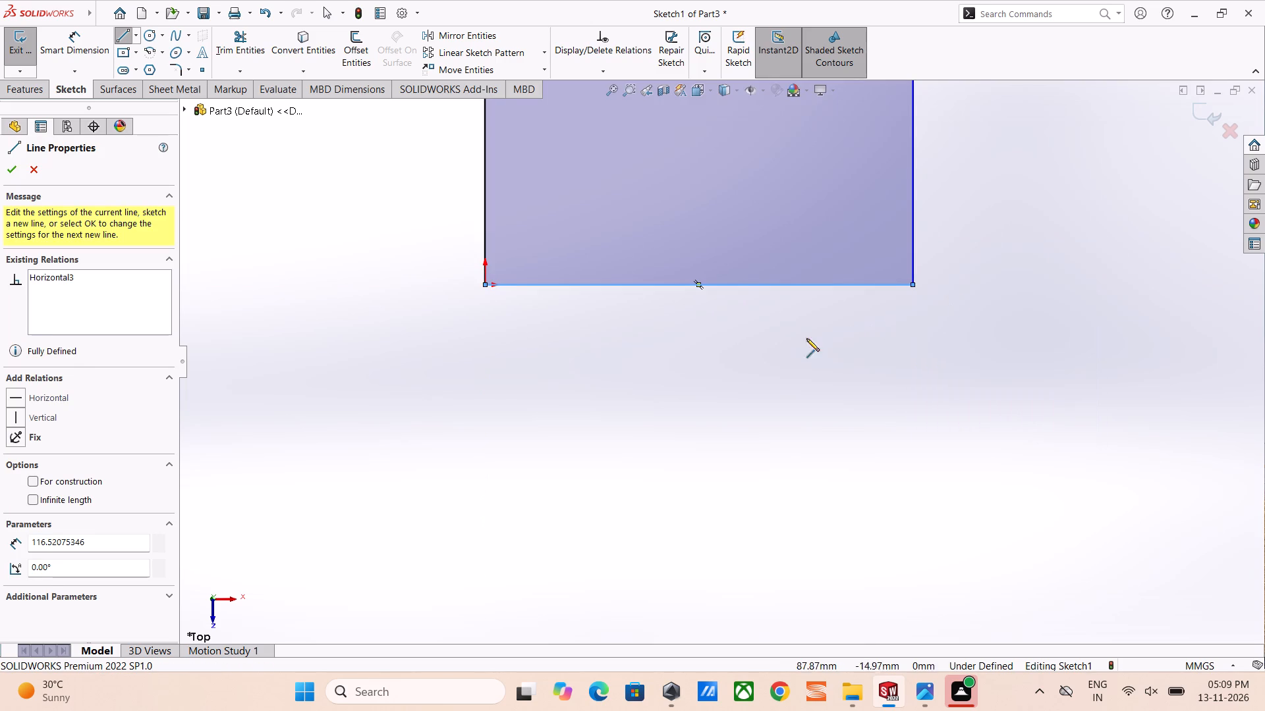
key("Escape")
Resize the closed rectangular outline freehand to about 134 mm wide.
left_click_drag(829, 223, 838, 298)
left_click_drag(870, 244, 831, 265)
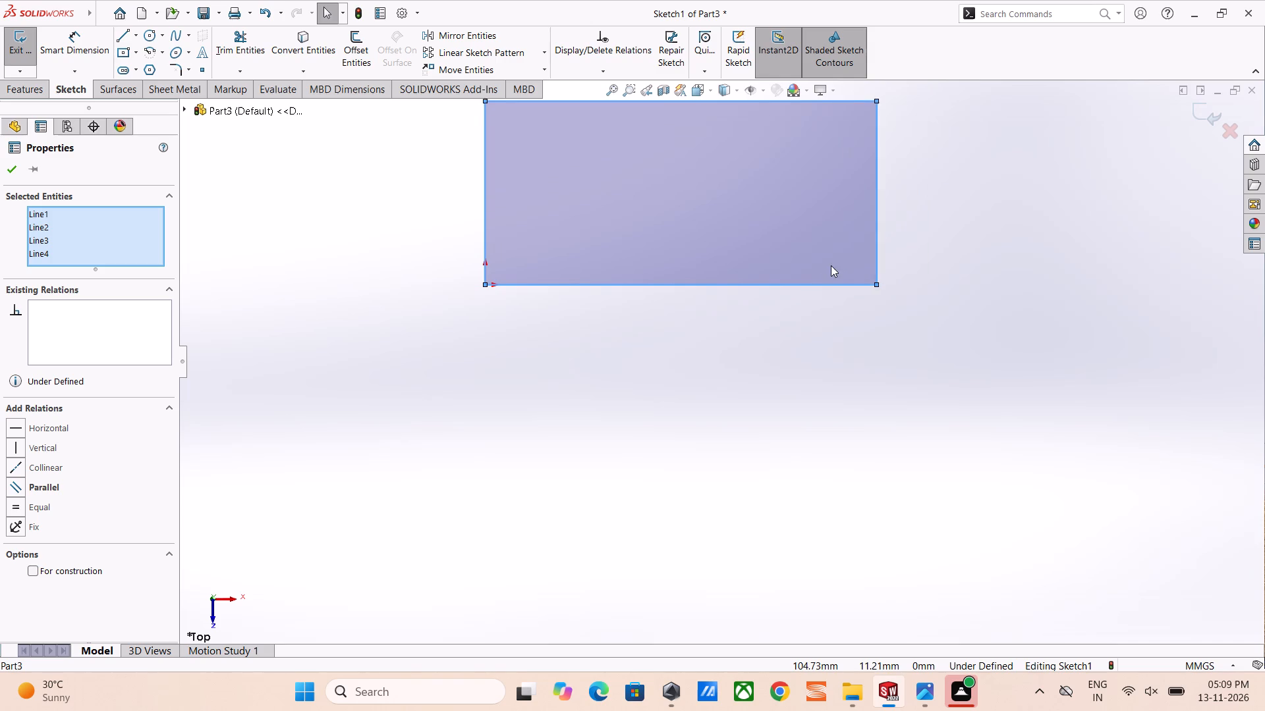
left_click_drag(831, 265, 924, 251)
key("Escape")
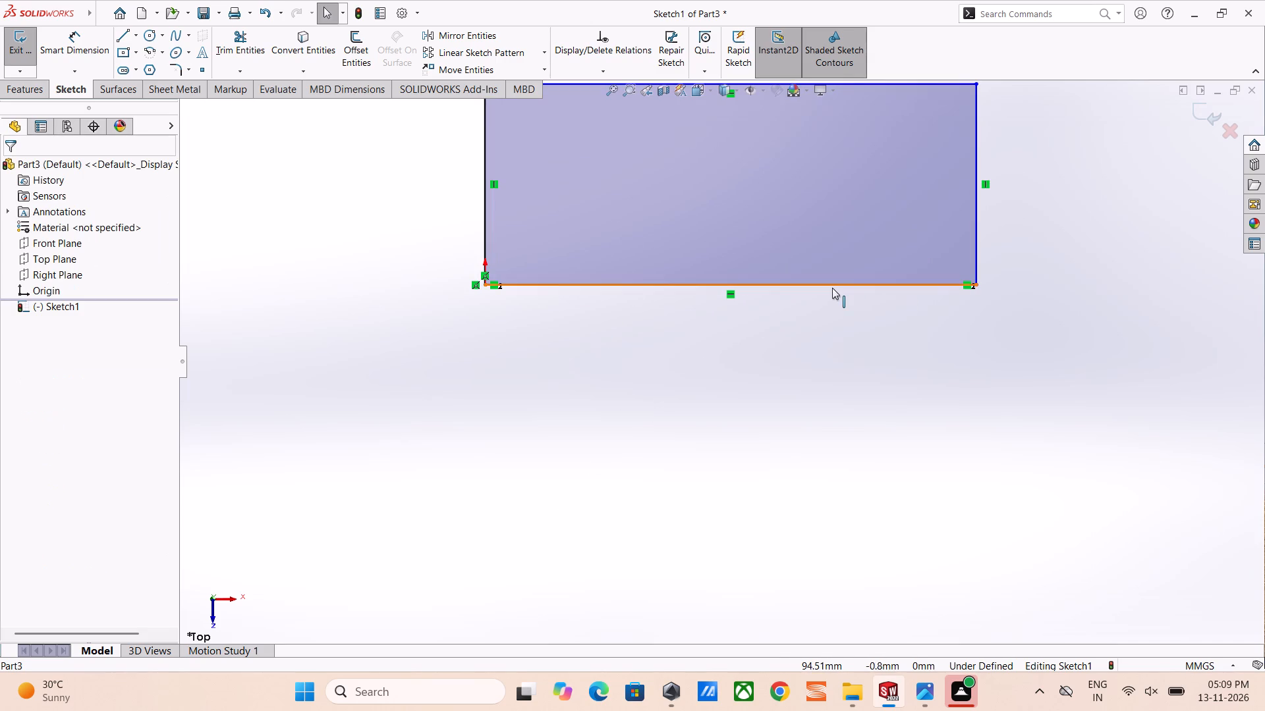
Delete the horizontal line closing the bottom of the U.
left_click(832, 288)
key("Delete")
Sketch the inner U with legs about 42 mm long, joining it to the outer leg ends with short horizontal lines to close the profile.
scroll(845, 285, "up", 3)
right_click_drag(1042, 430, 1041, 430)
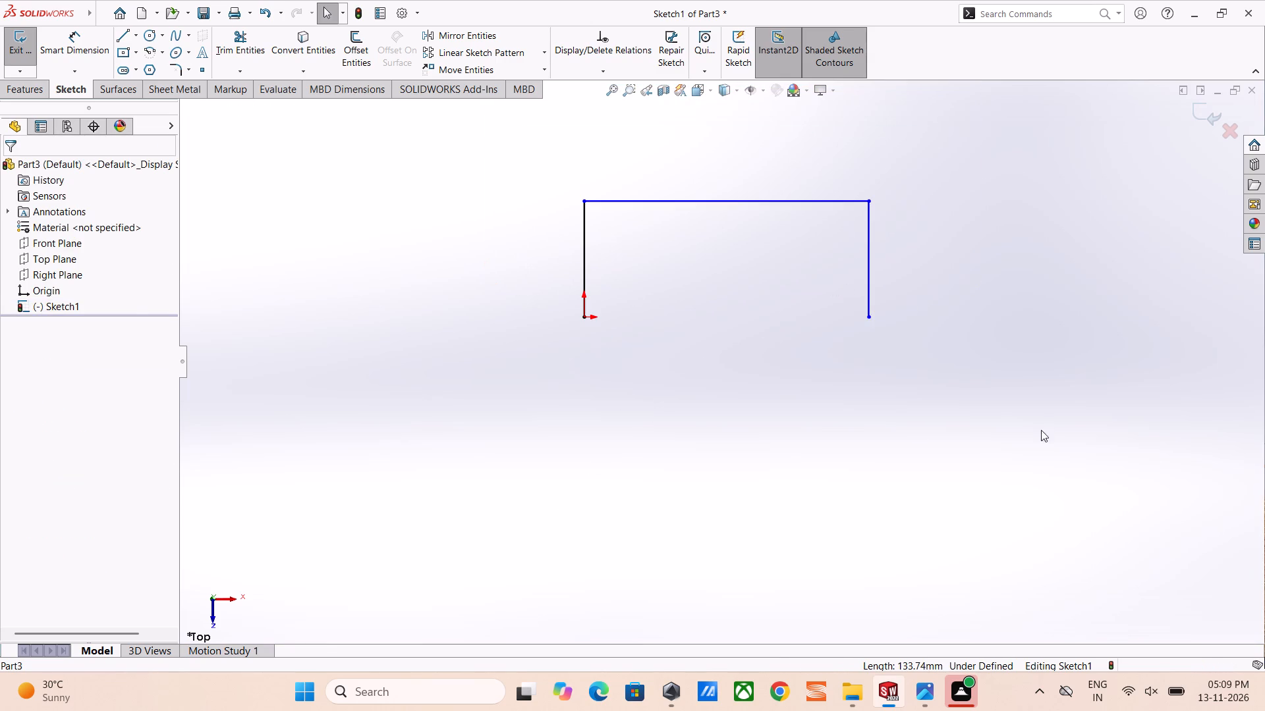
right_click_drag(1041, 430, 857, 424)
left_click(868, 319)
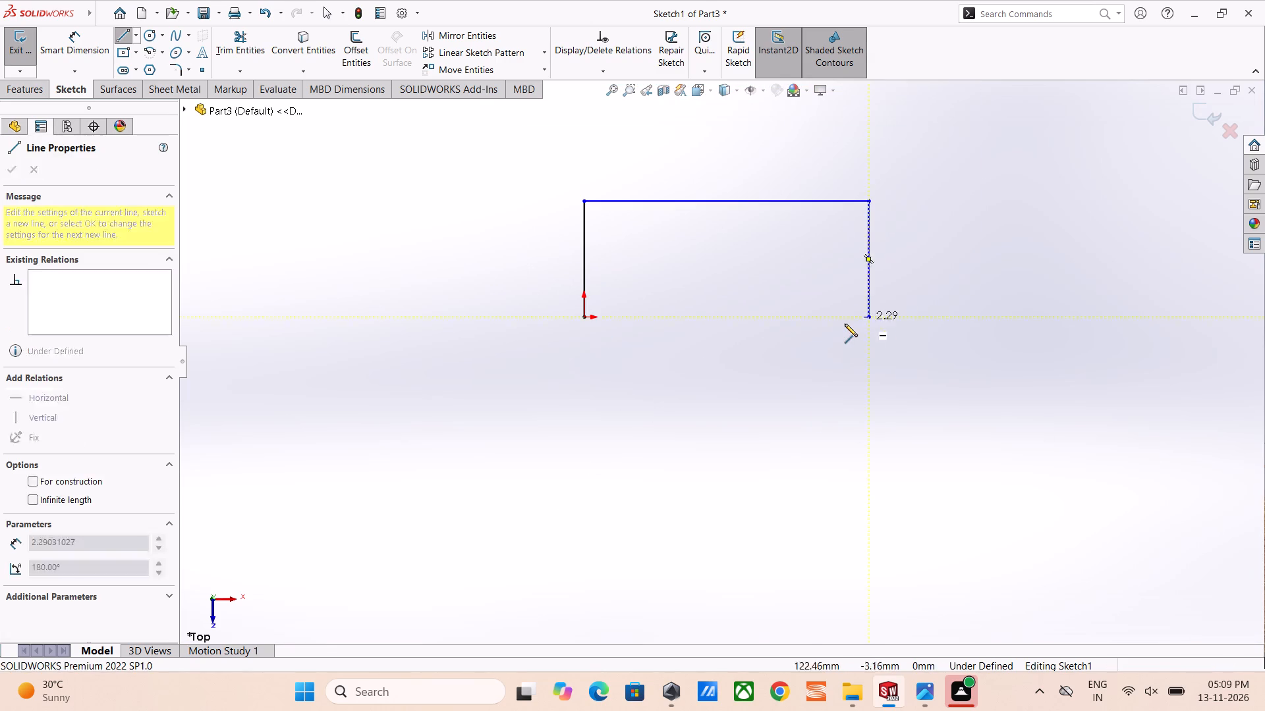
left_click(844, 319)
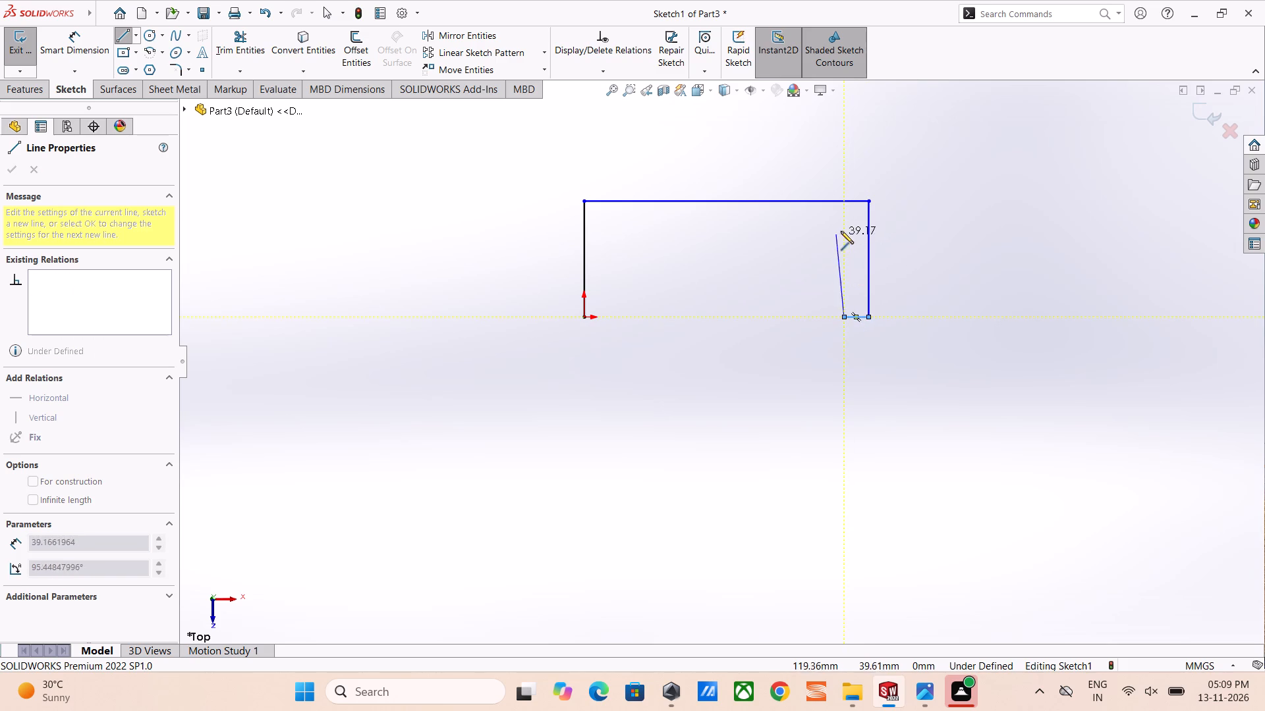
left_click(843, 228)
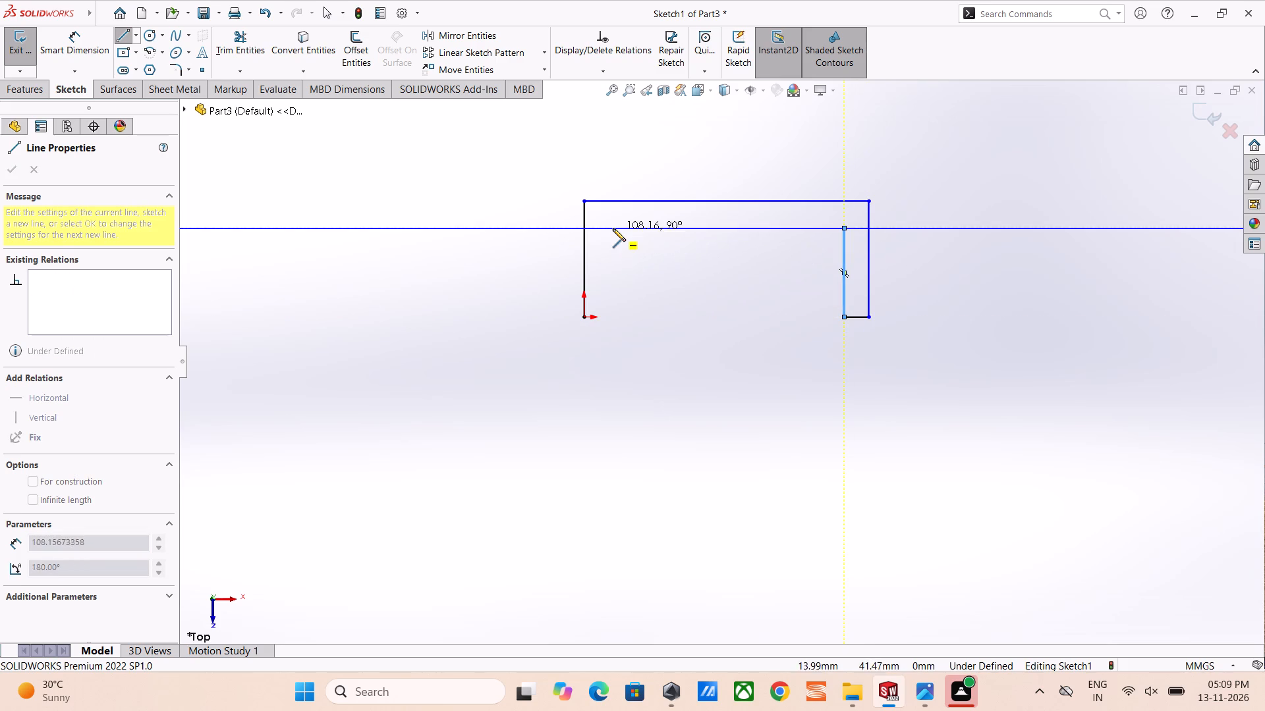
left_click(609, 227)
left_click(609, 315)
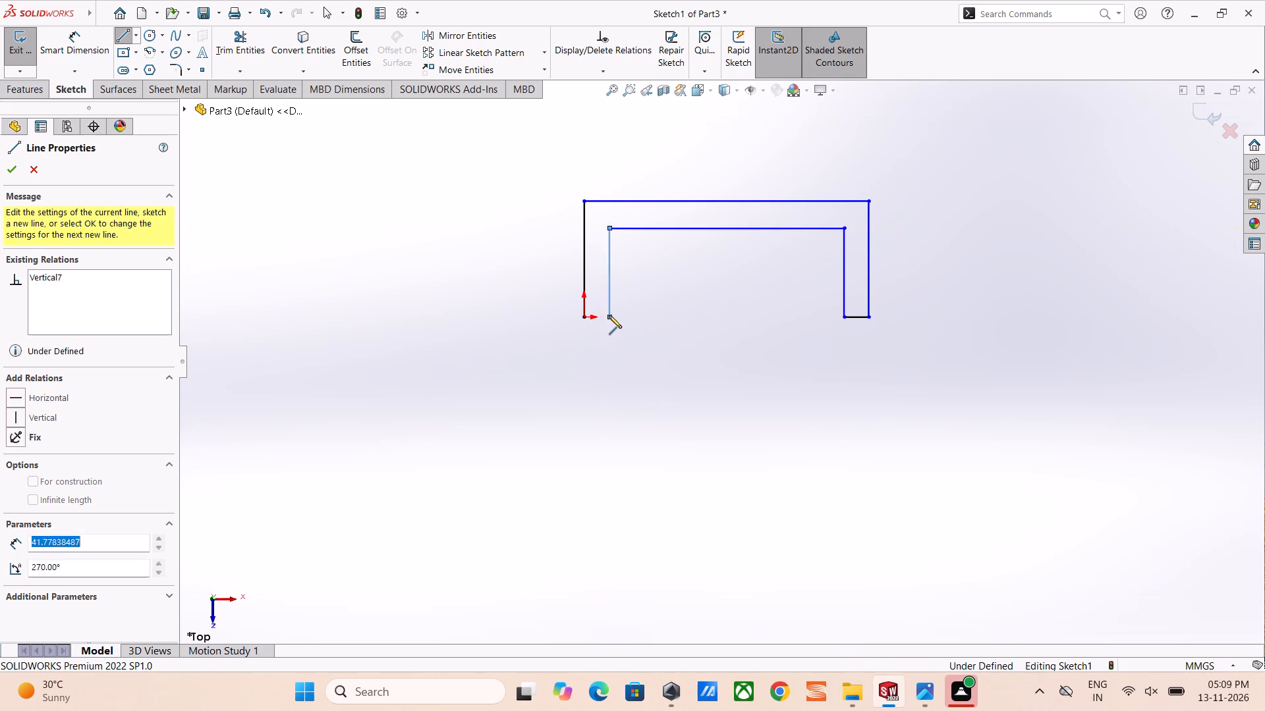
left_click(583, 319)
right_click(629, 317)
left_click(648, 327)
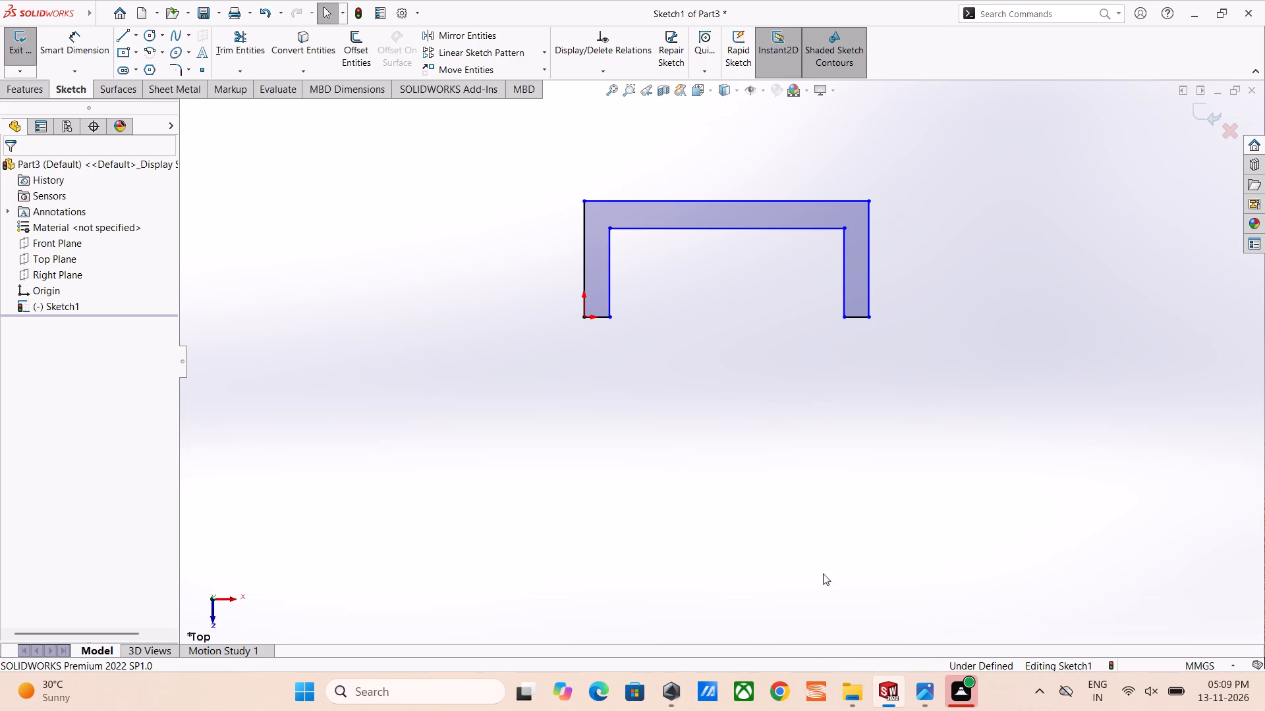
Dimension the outer vertical line of the right leg to 90 mm with Smart Dimension.
right_click_drag(908, 412, 926, 341)
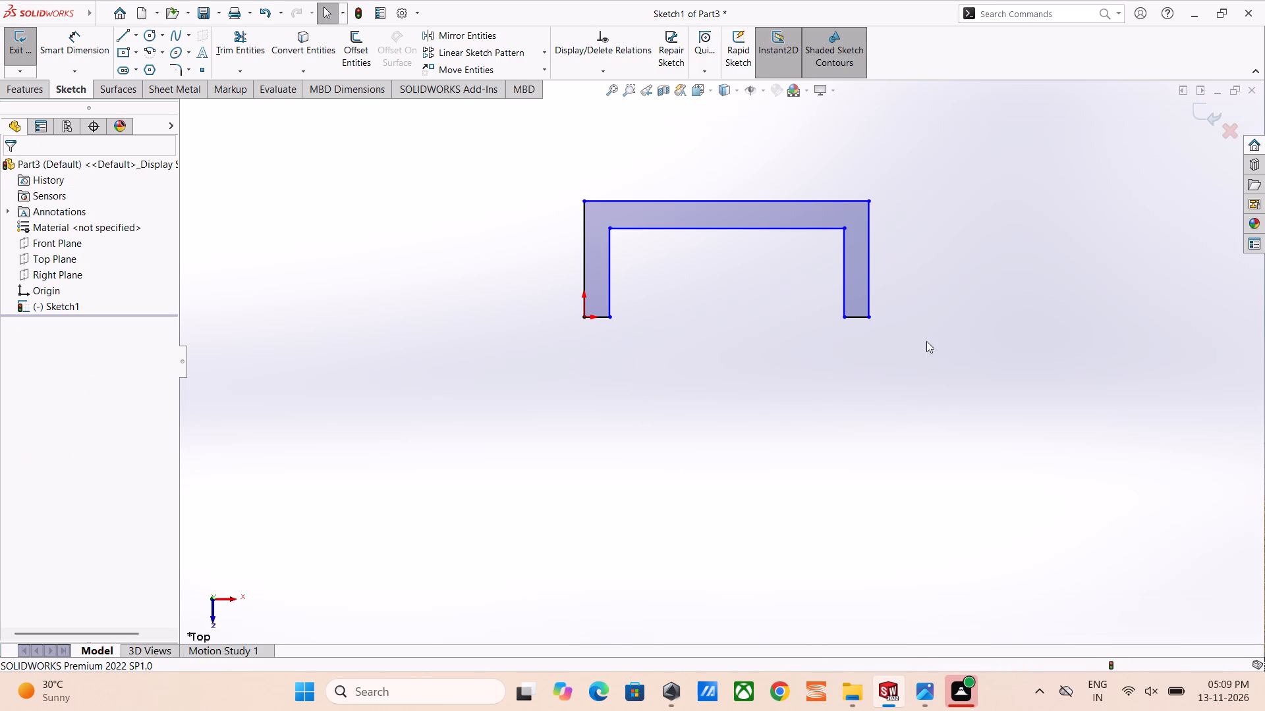
right_click_drag(926, 341, 951, 257)
right_click_drag(998, 431, 975, 432)
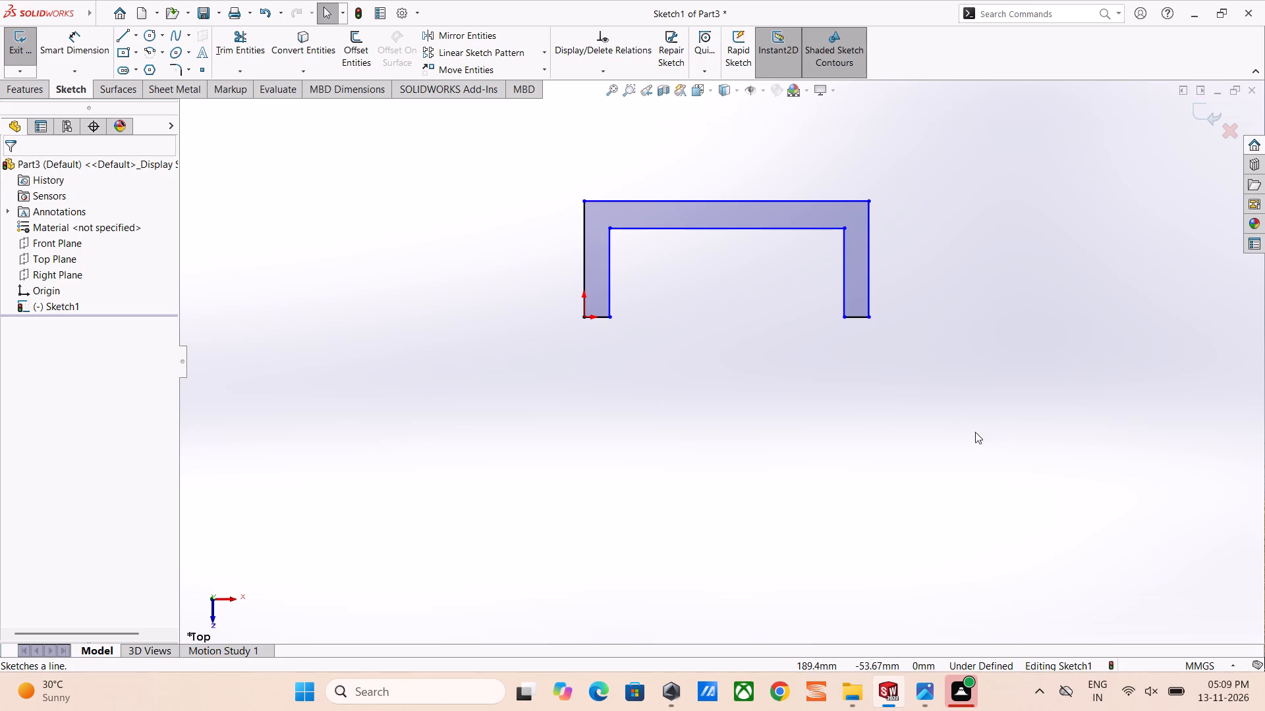
right_click_drag(975, 432, 1085, 432)
right_click_drag(989, 408, 998, 274)
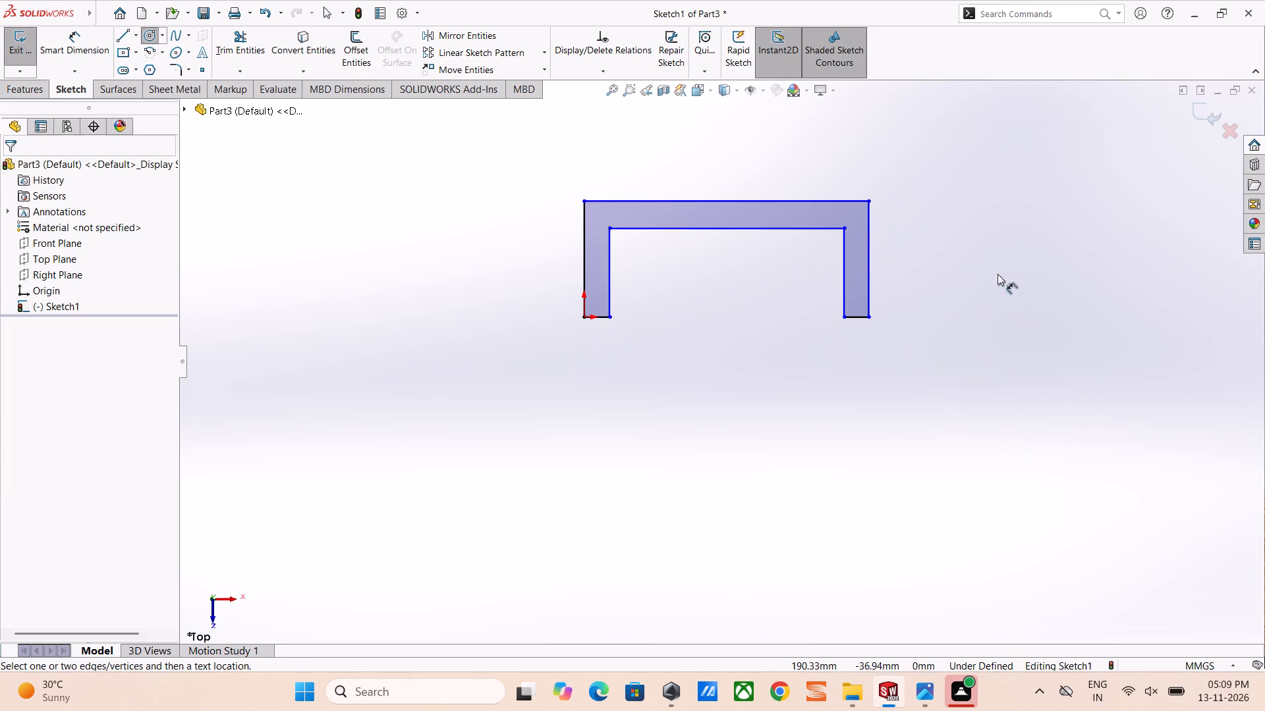
right_click_drag(998, 274, 998, 246)
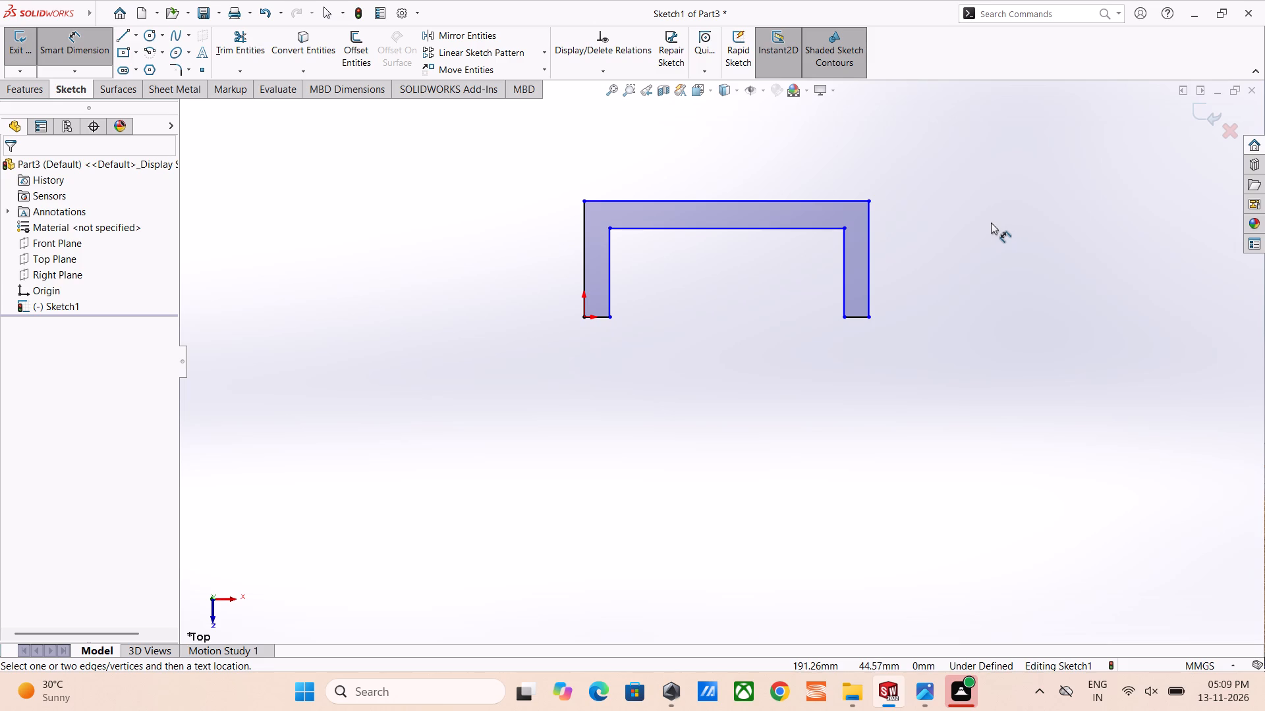
left_click(872, 283)
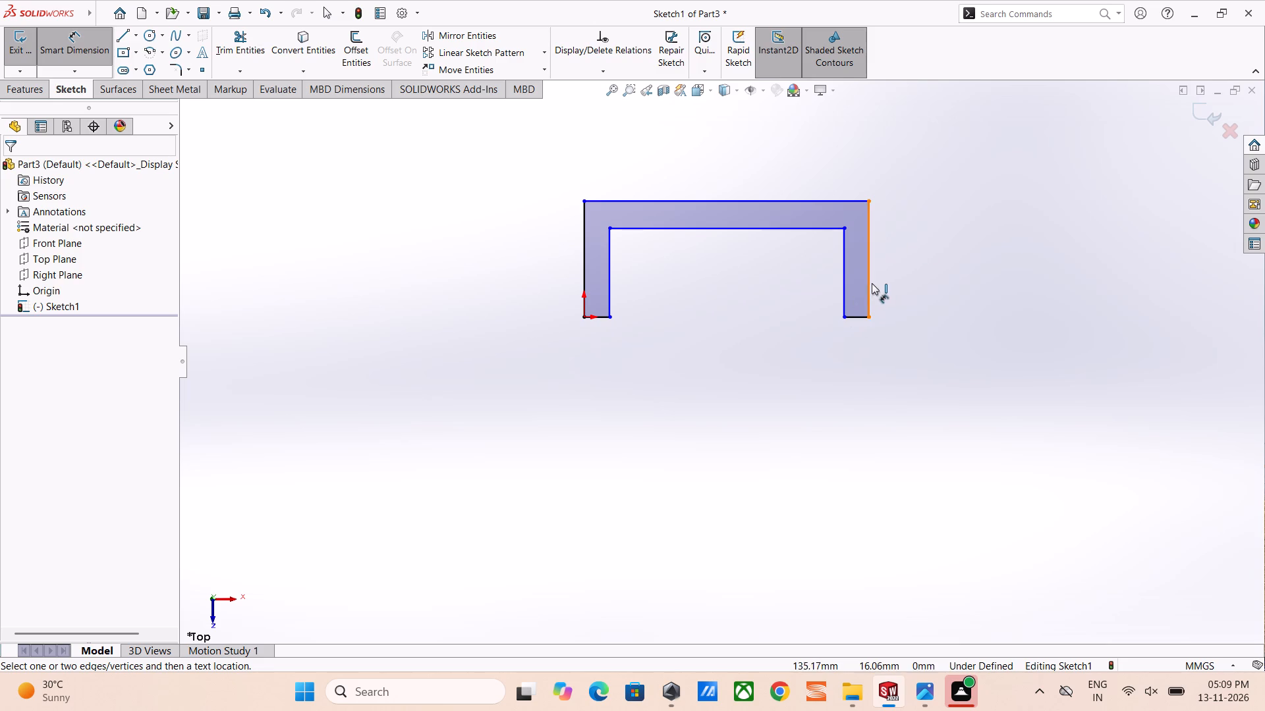
left_click(942, 275)
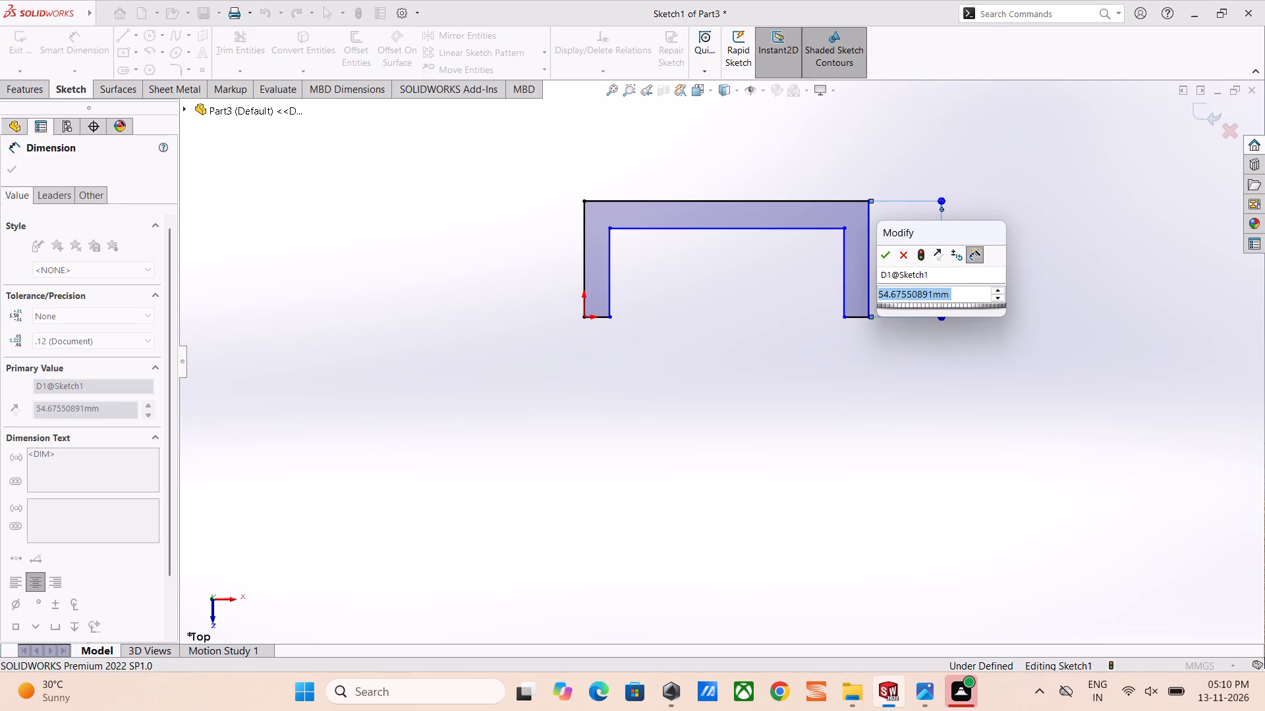
type("90")
key("Return")
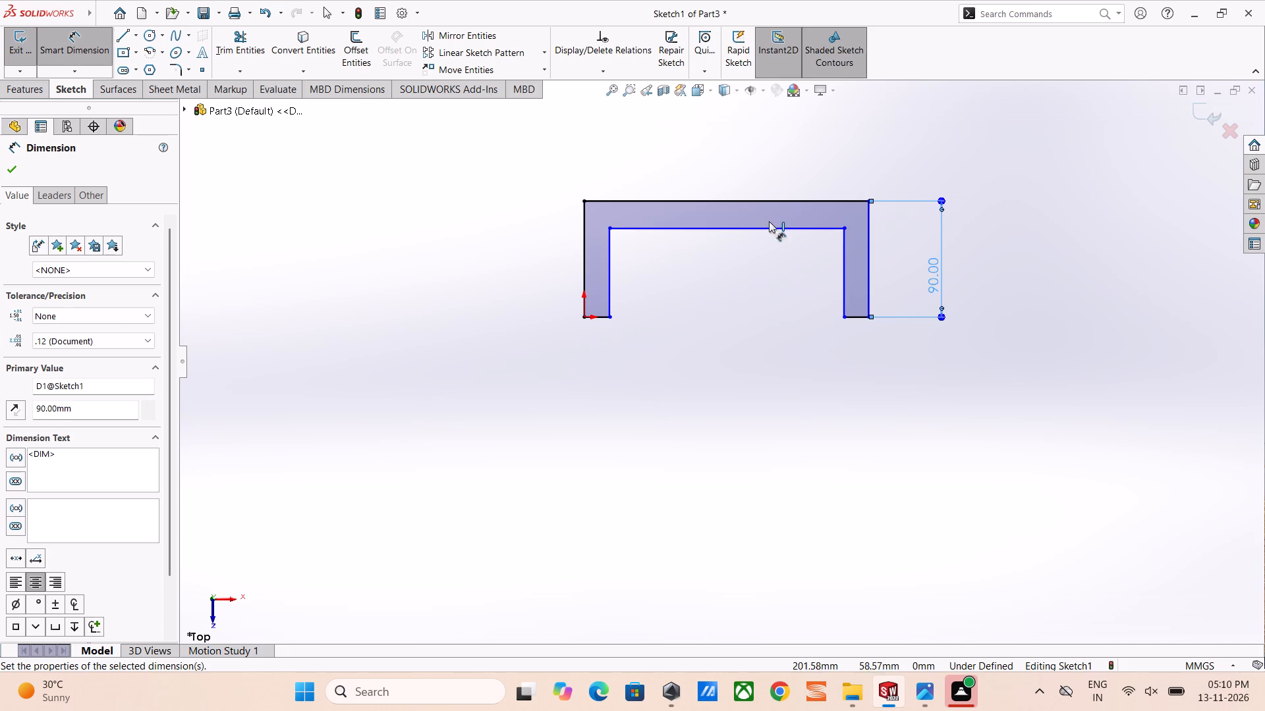
Dimension the top outer horizontal line of the U profile to 300 mm.
left_click(741, 202)
left_click(731, 148)
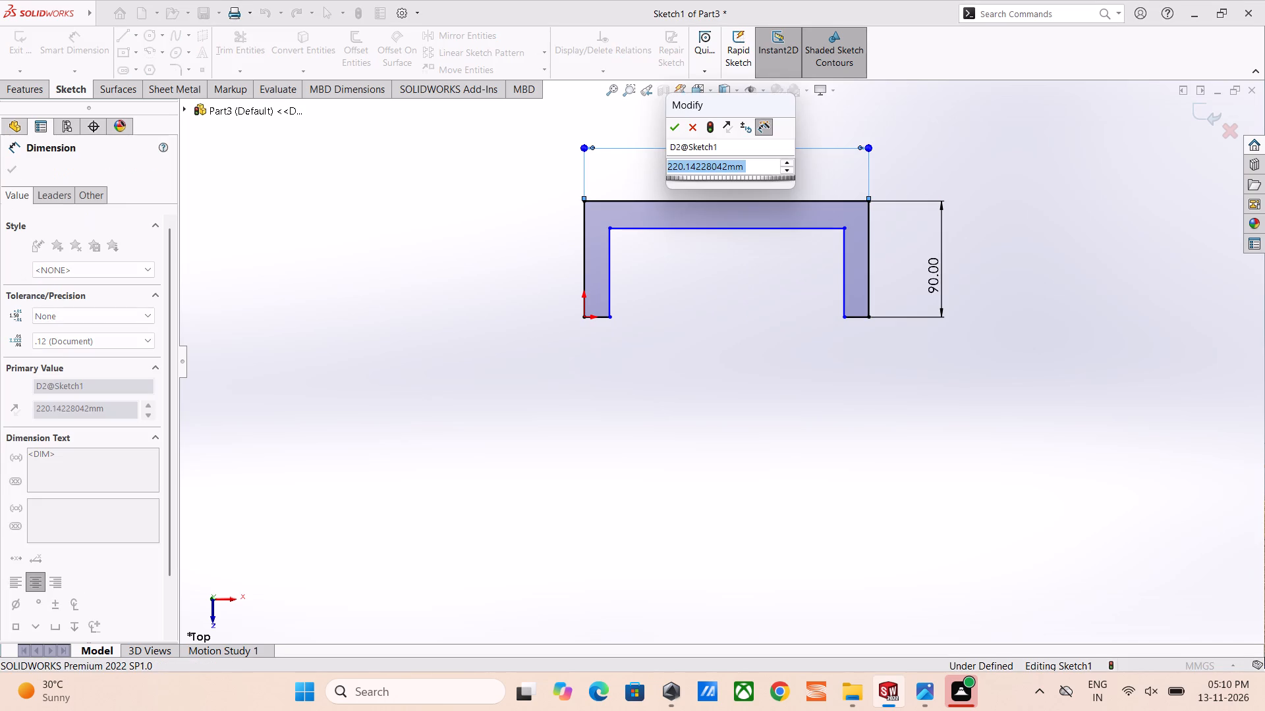
key("2")
key("BackSpace")
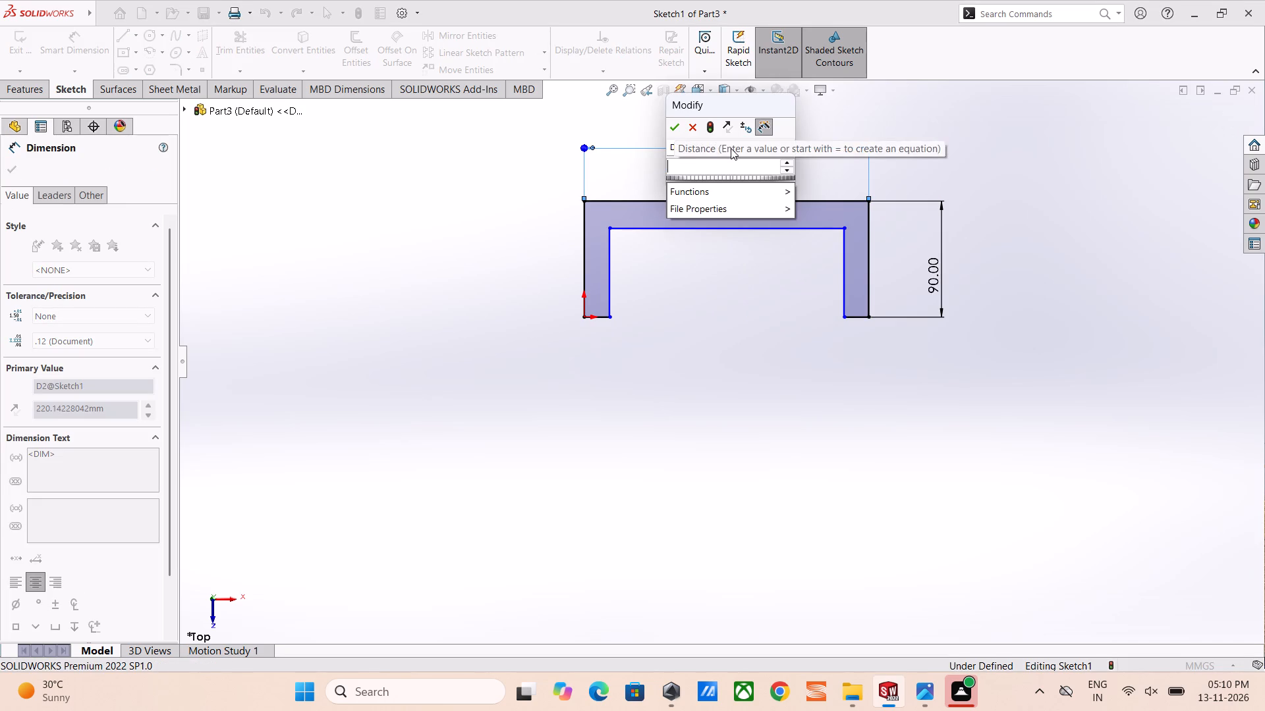
type("300")
key("Return")
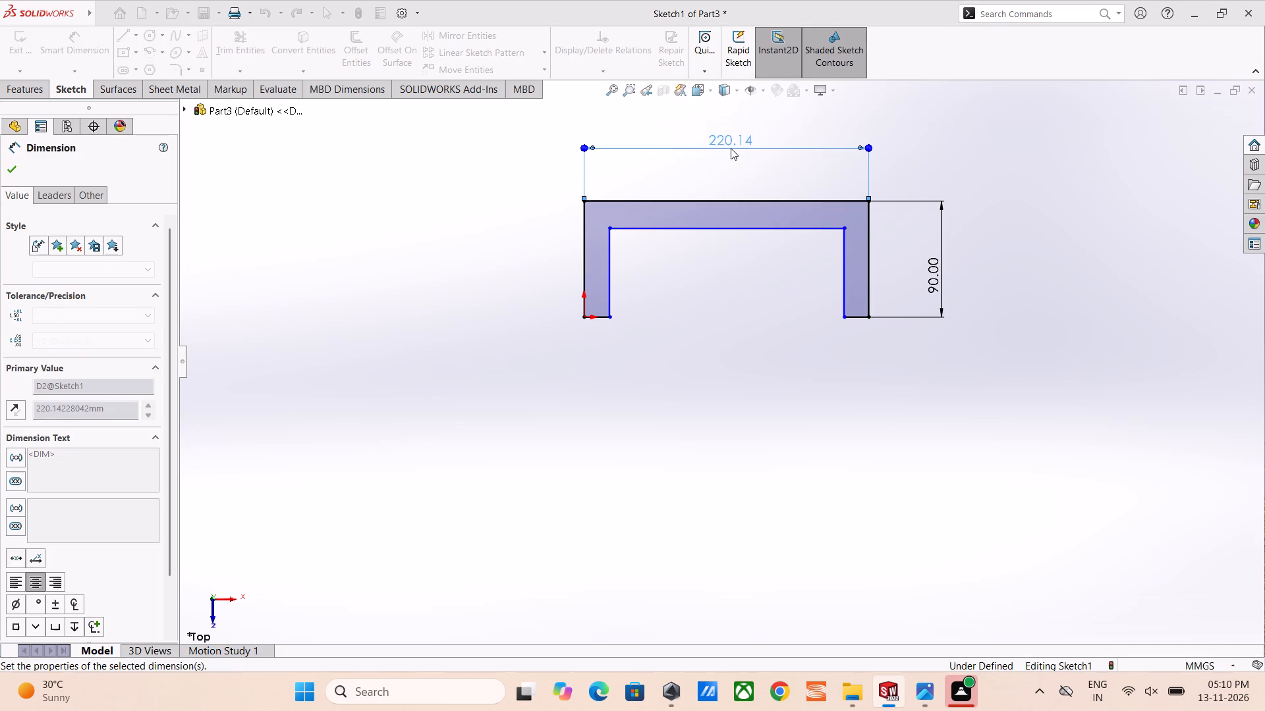
Dimension the thickness of the U profile's right leg, between its inner and outer vertical lines, to 10 mm.
left_click(841, 259)
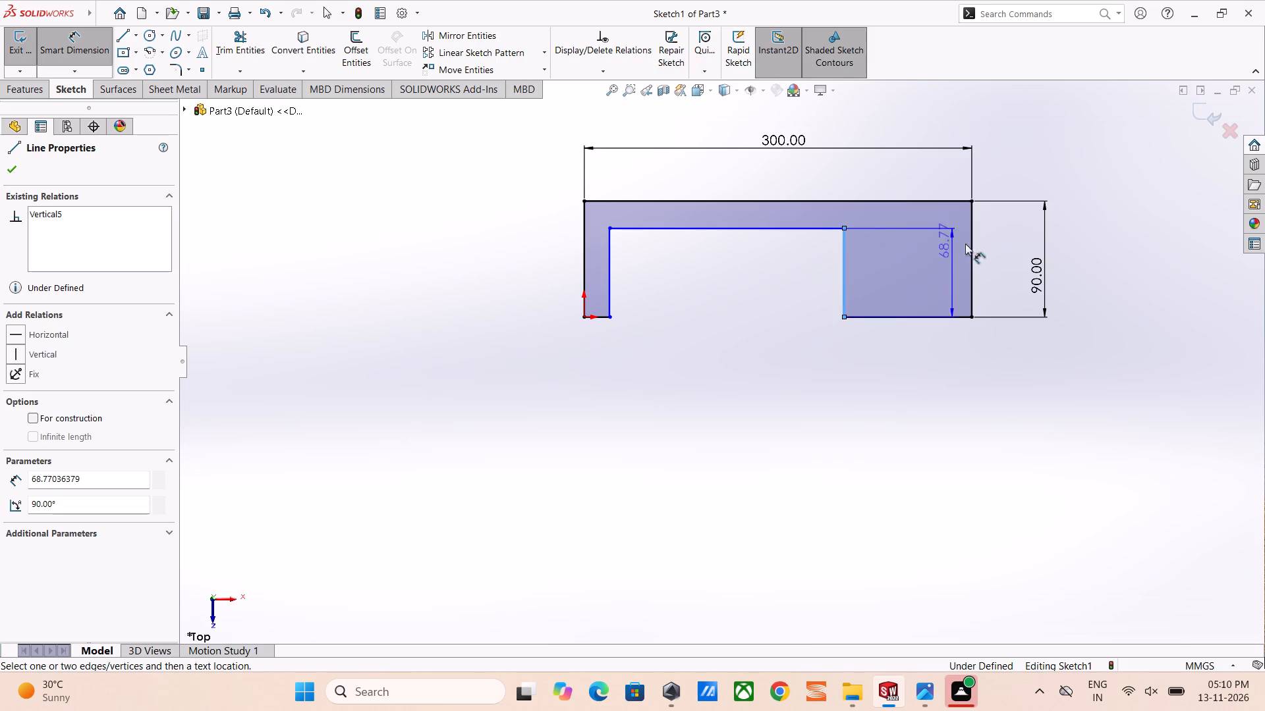
left_click(974, 253)
left_click(943, 355)
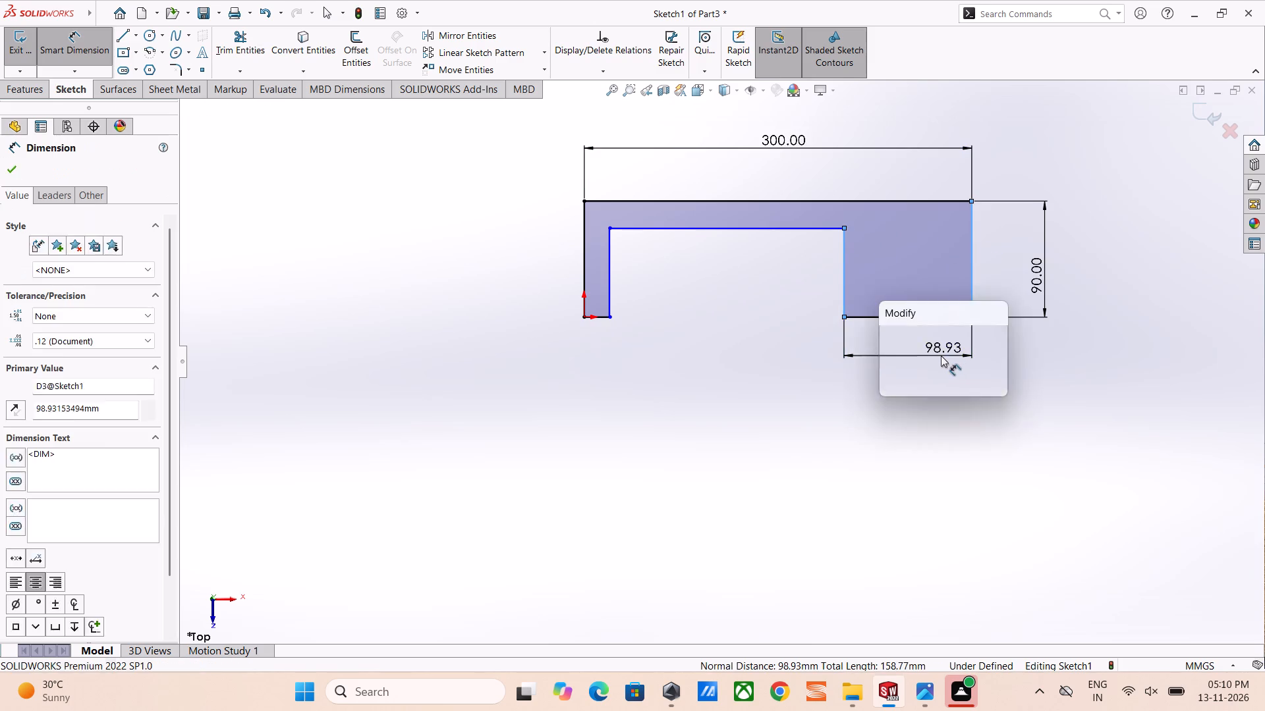
type("10")
key("Return")
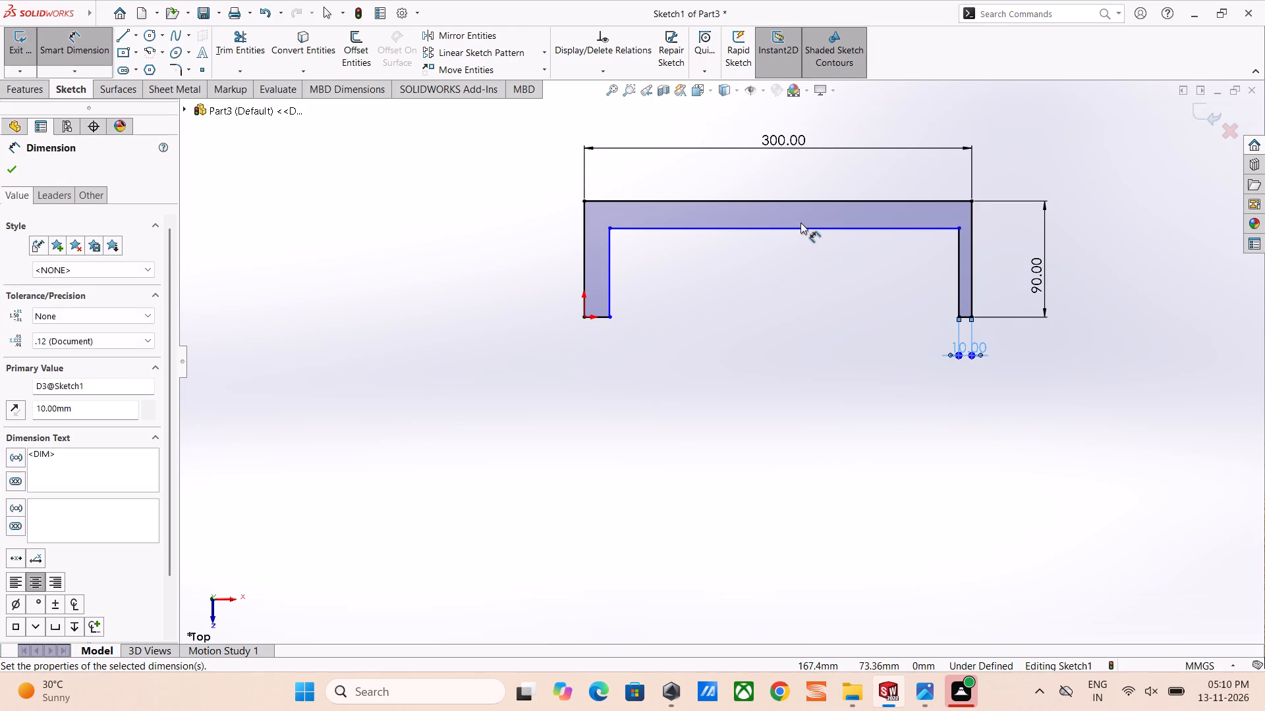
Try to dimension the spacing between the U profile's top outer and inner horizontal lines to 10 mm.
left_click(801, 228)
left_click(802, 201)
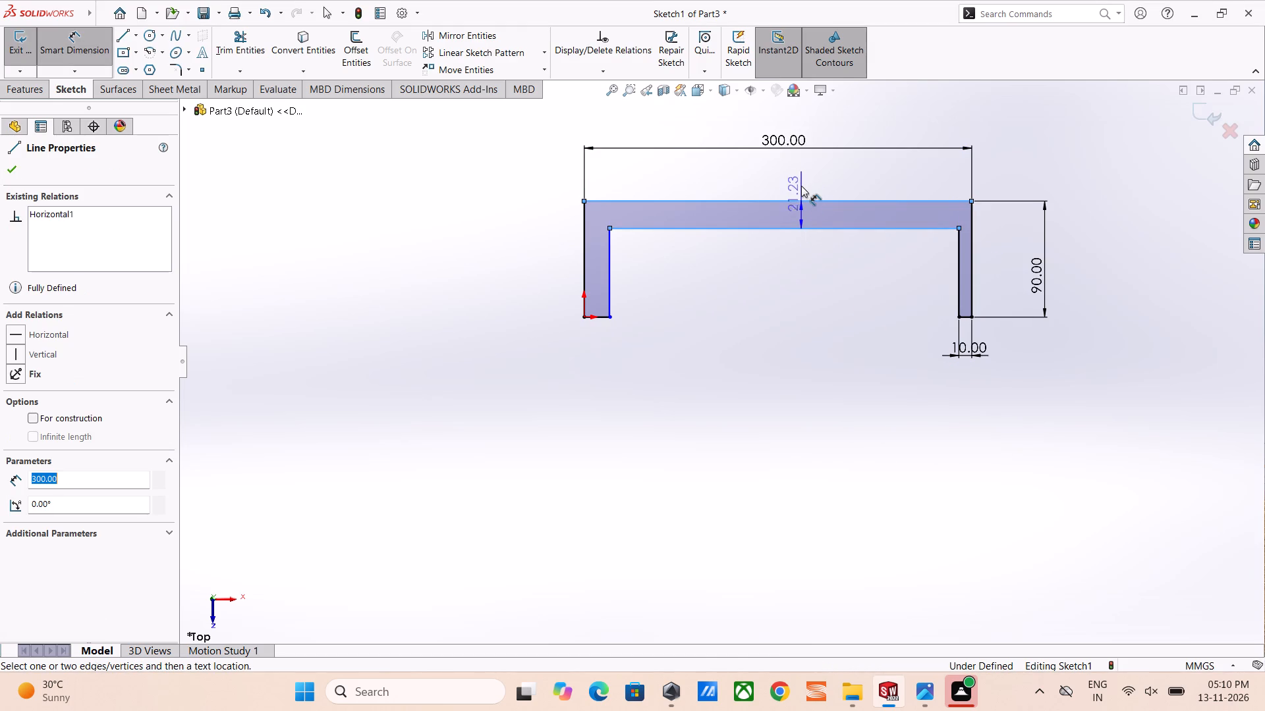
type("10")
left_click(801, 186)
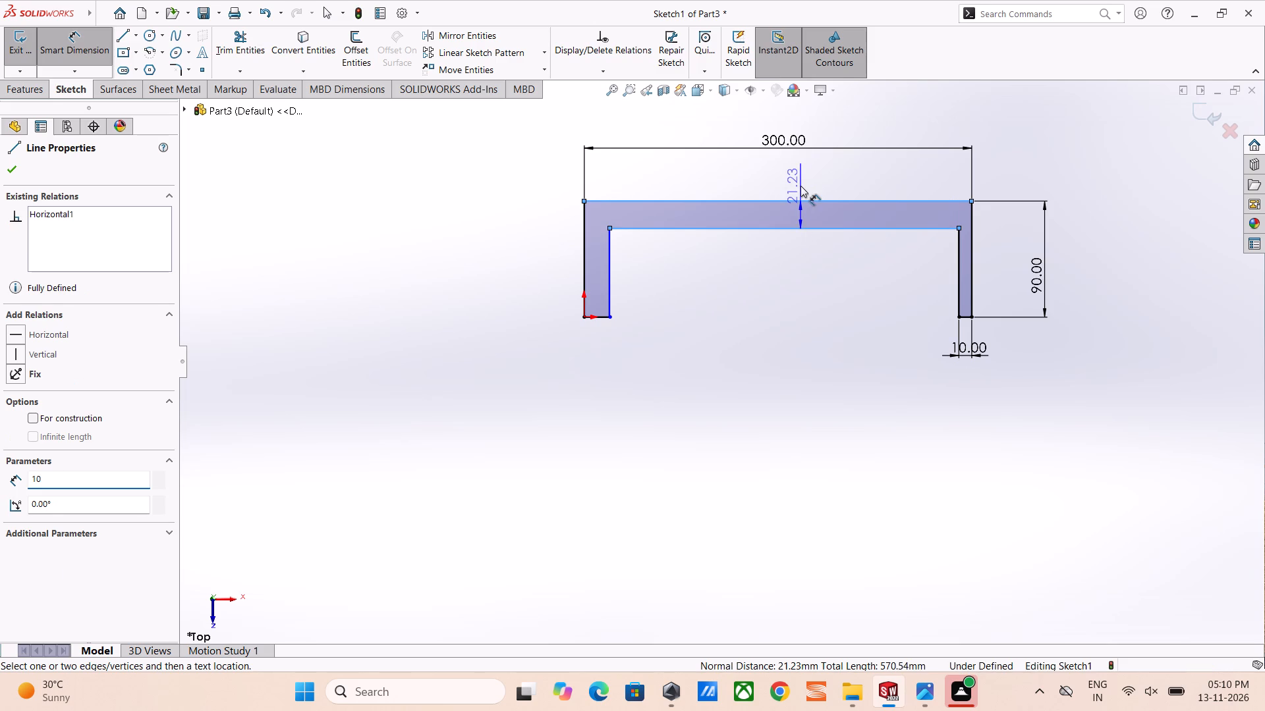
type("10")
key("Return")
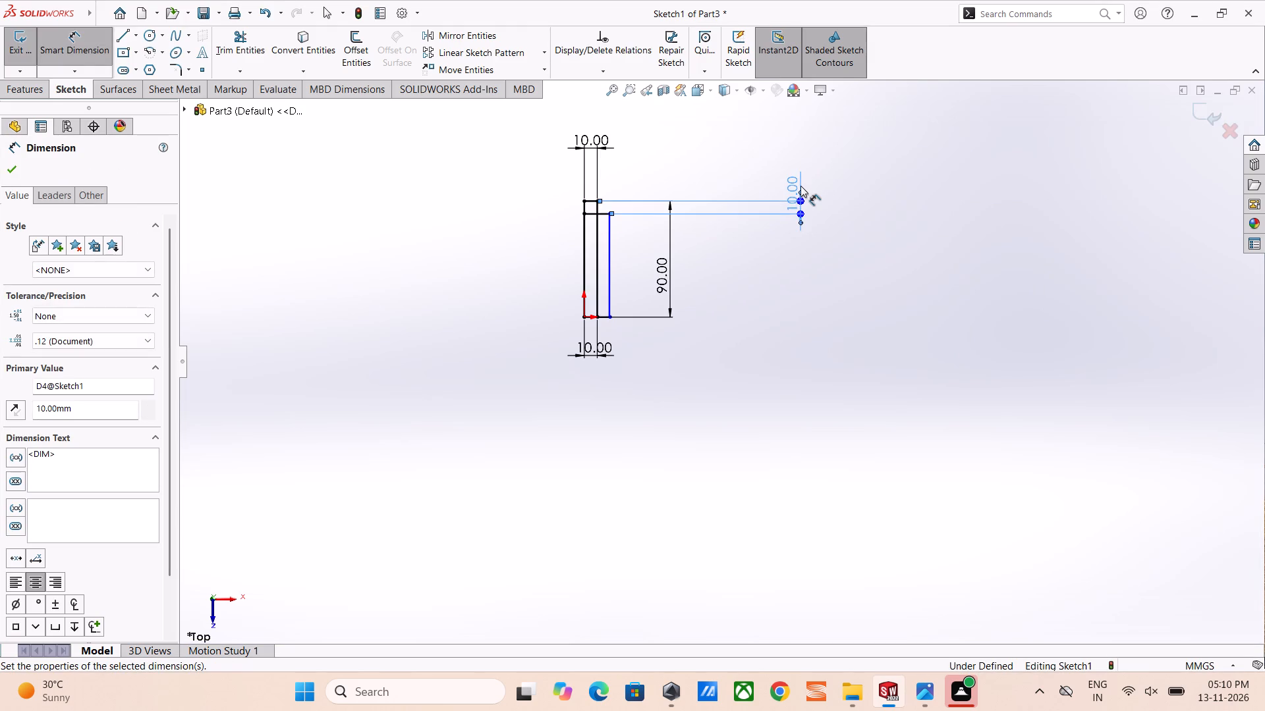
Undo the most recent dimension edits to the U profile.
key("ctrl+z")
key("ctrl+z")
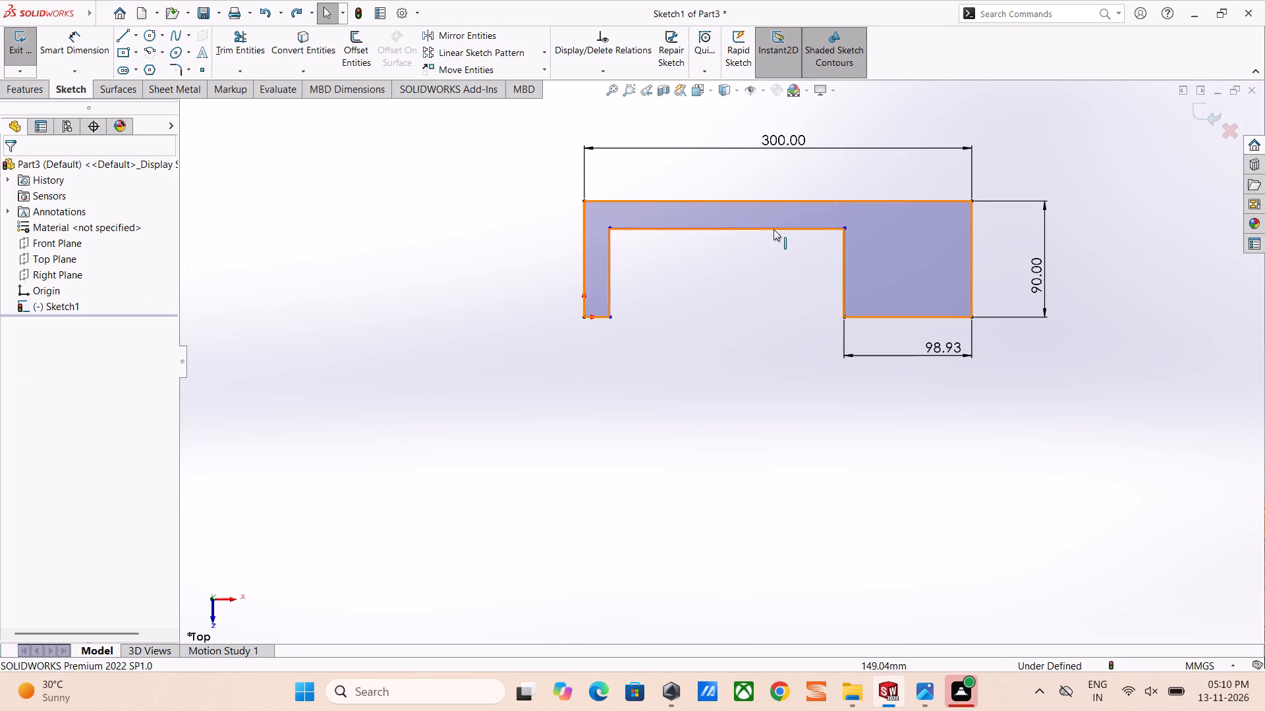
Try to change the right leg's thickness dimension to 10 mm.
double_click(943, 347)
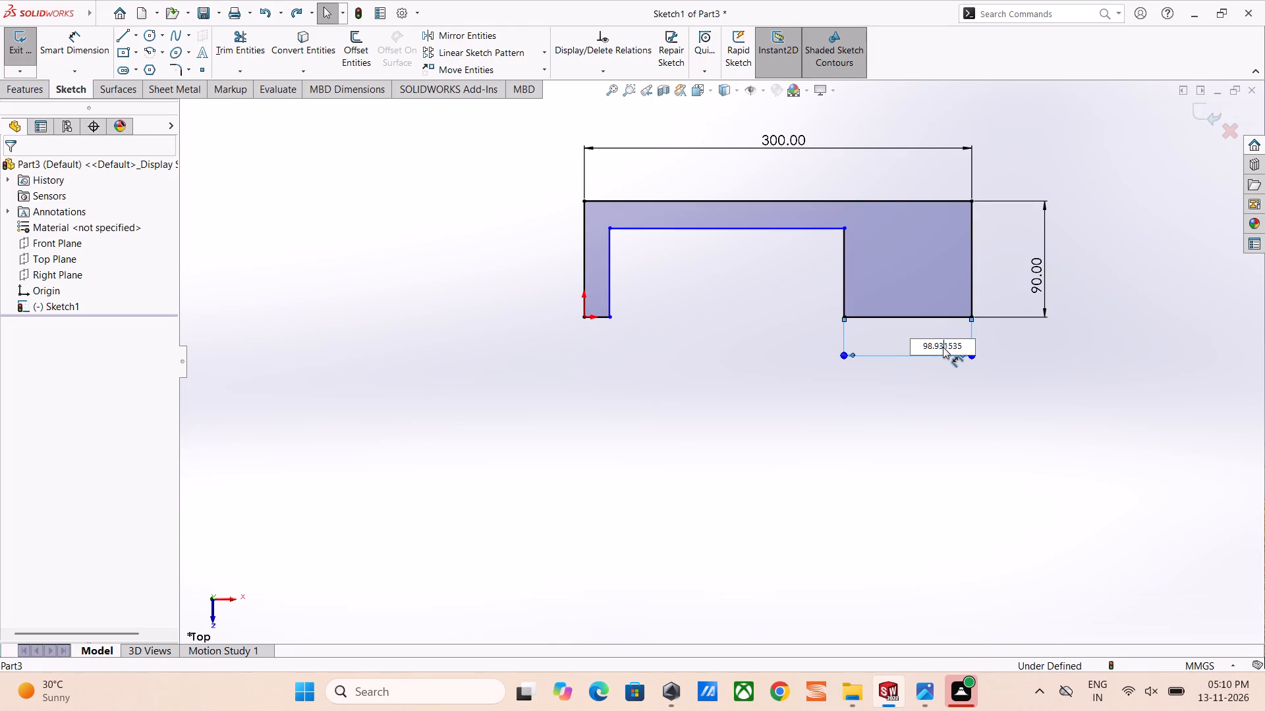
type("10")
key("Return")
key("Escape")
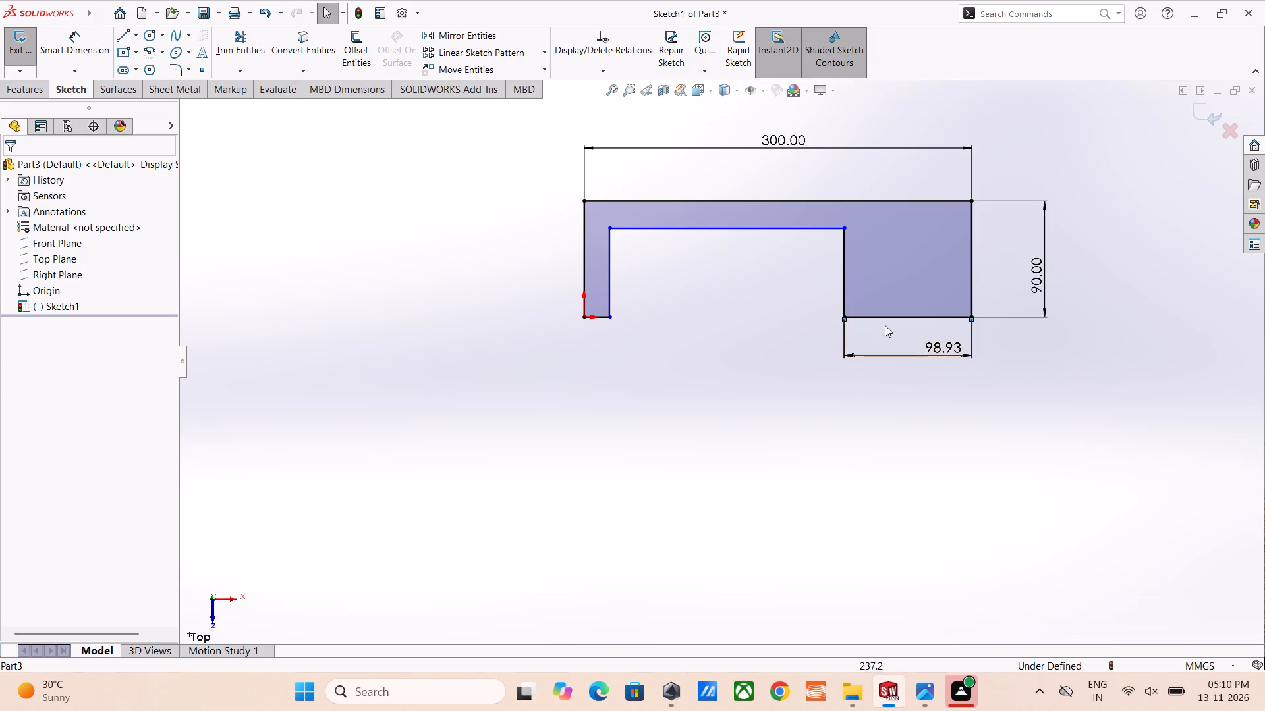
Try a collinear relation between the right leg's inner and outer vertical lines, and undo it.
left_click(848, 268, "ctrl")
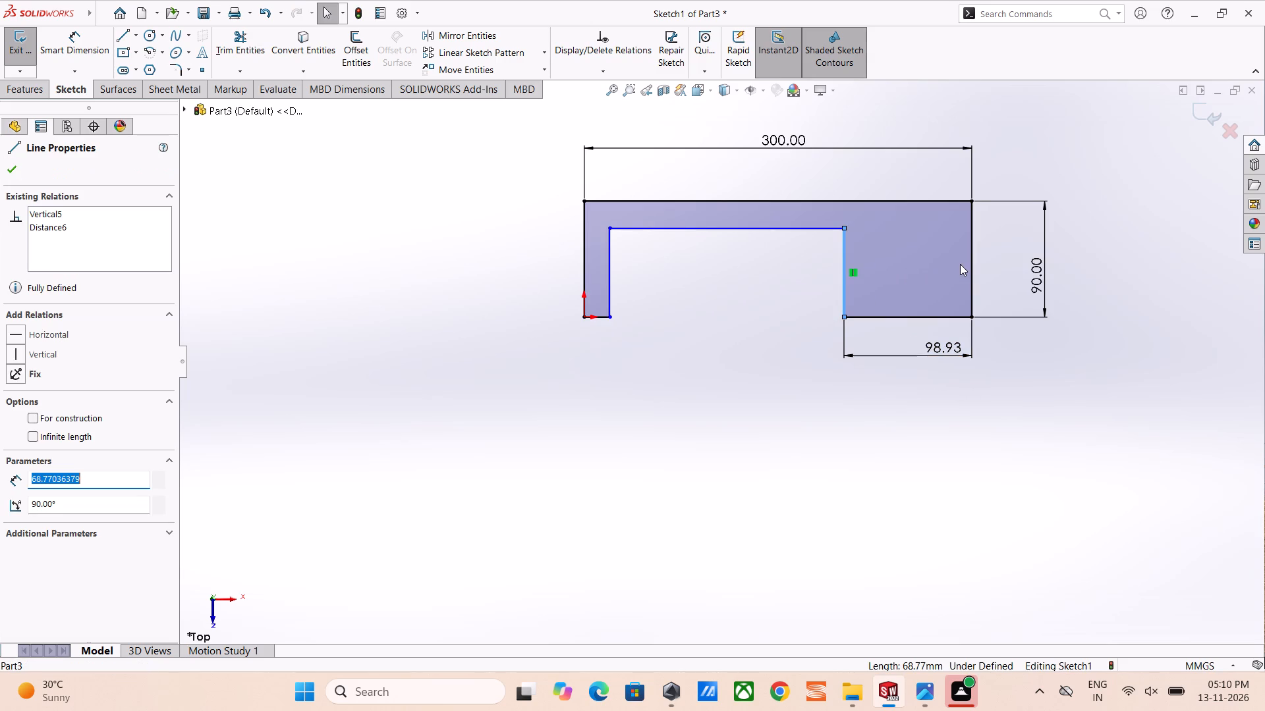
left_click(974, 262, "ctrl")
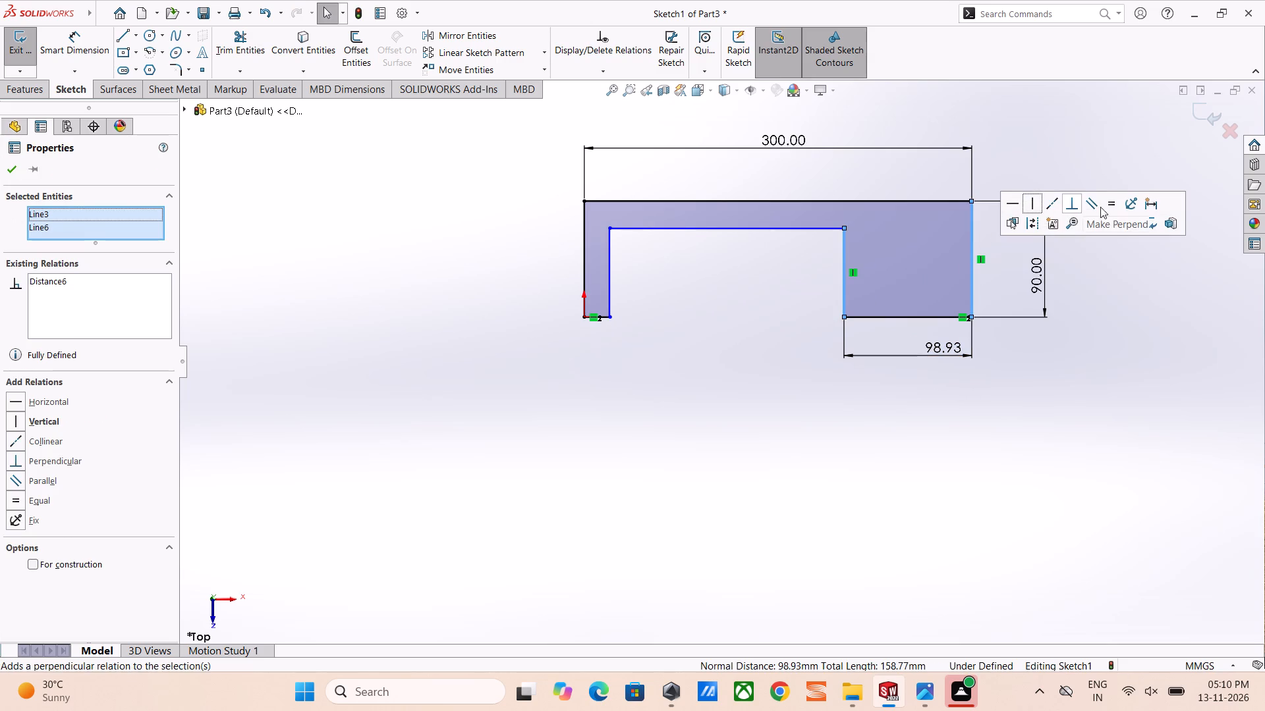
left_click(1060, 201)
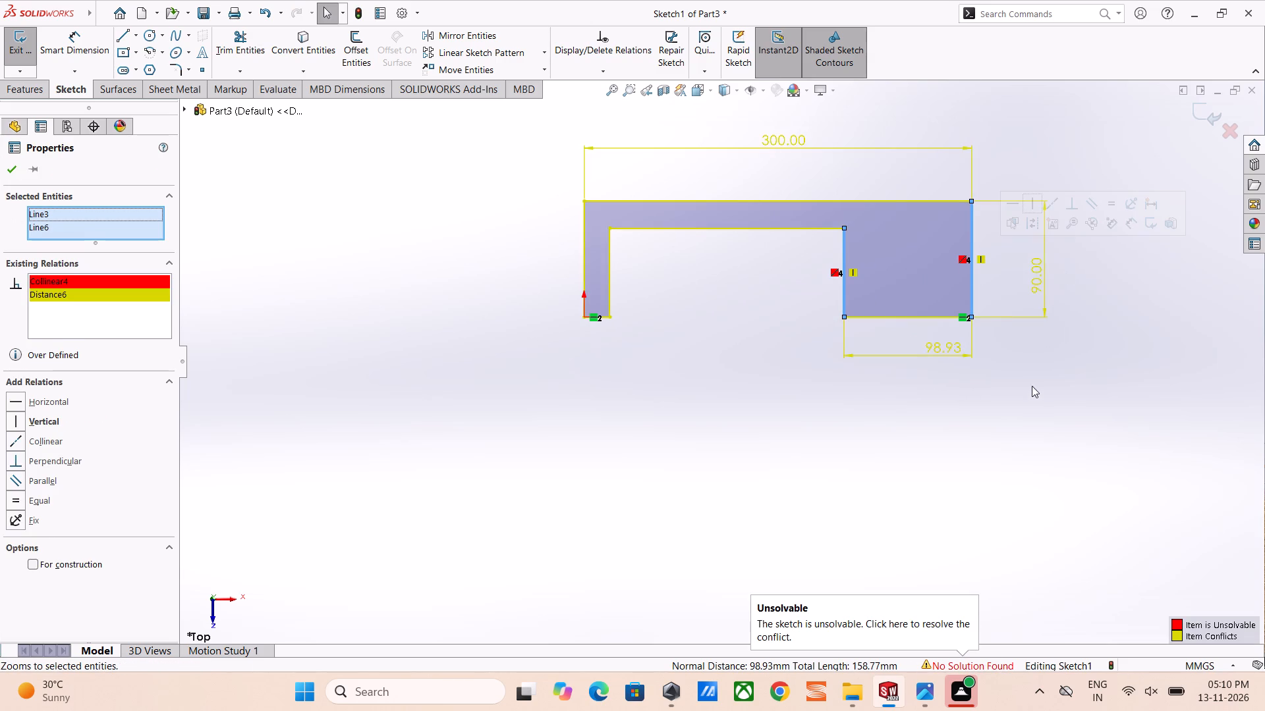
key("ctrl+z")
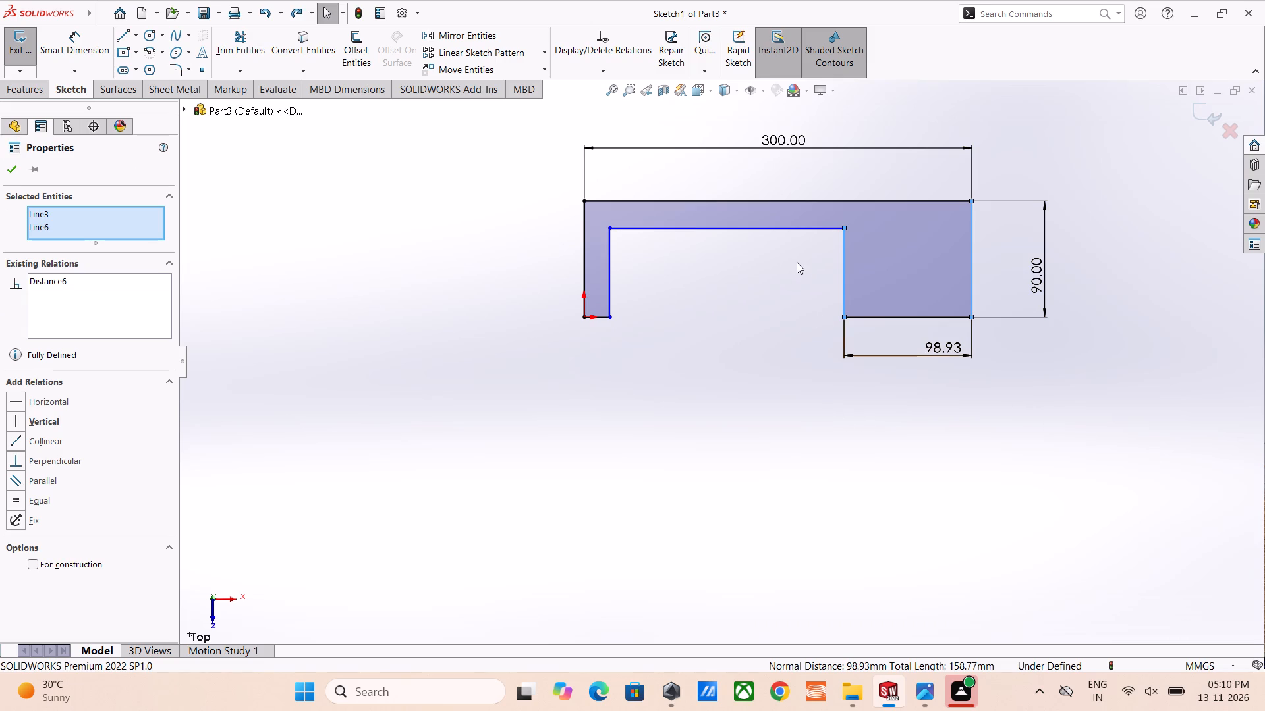
Set the right leg's thickness dimension to 10 mm.
right_click_drag(799, 329, 737, 323)
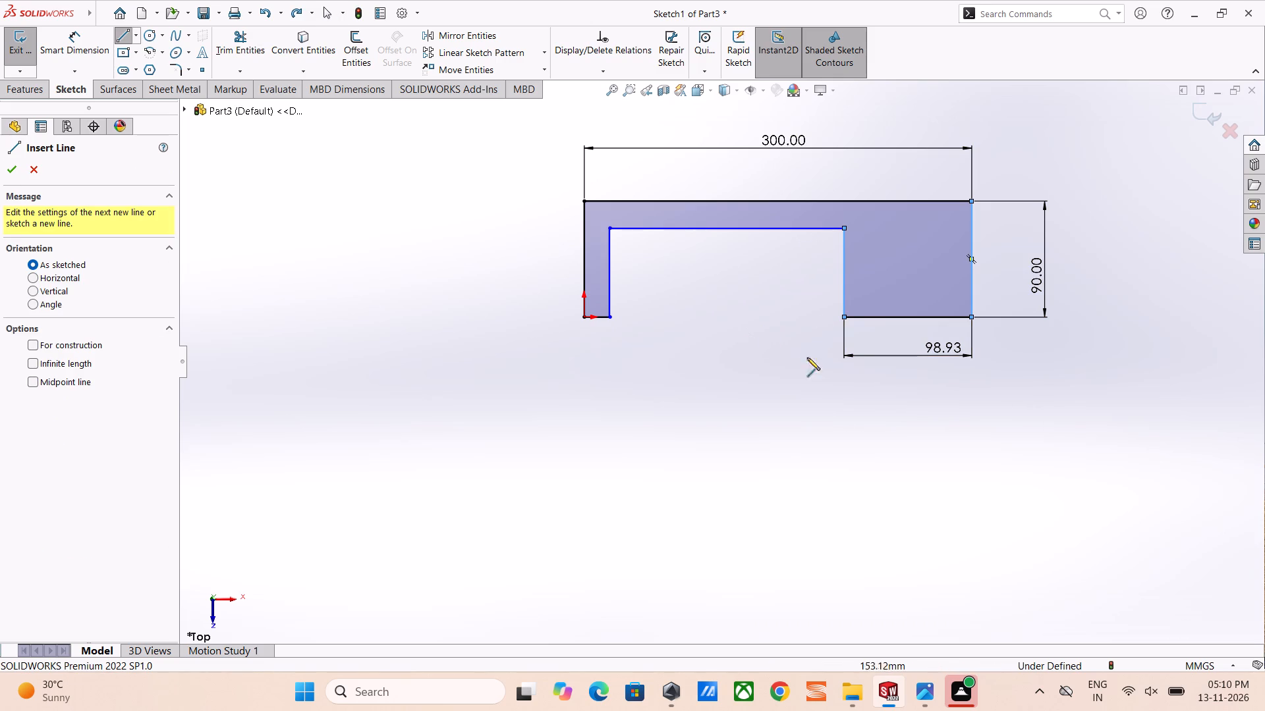
key("Escape")
left_click(940, 355)
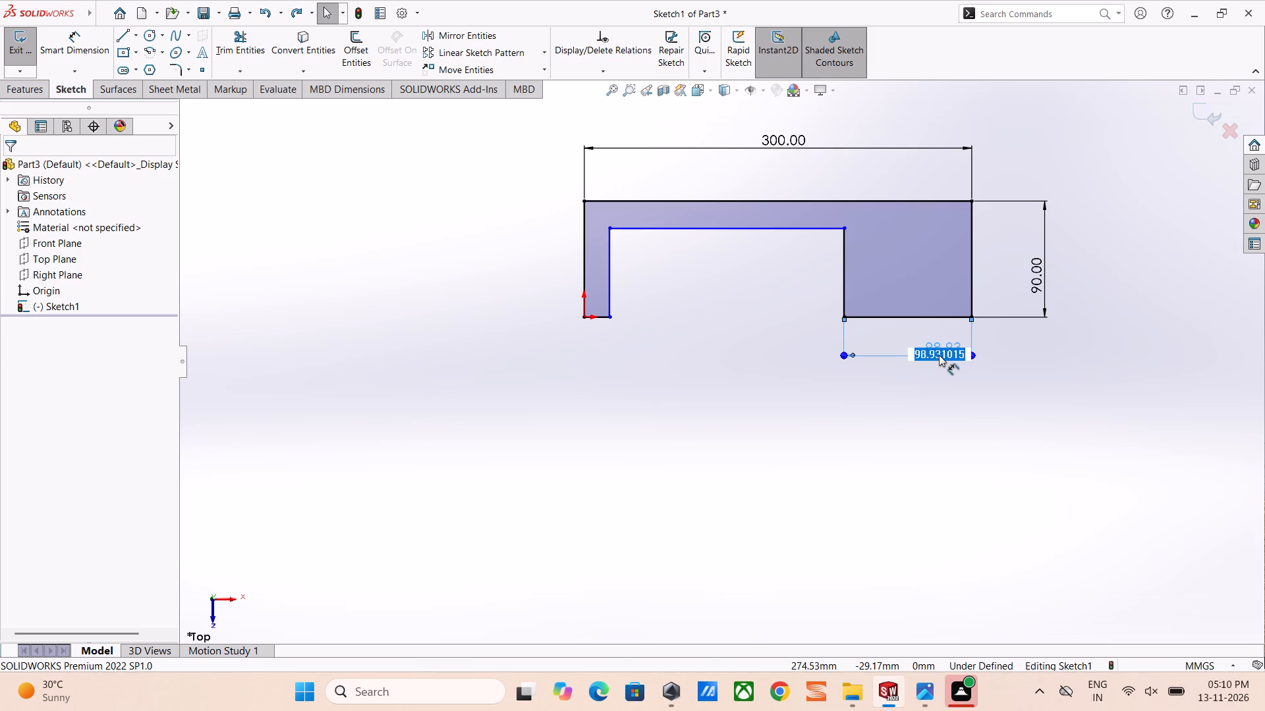
type("10")
key("Return")
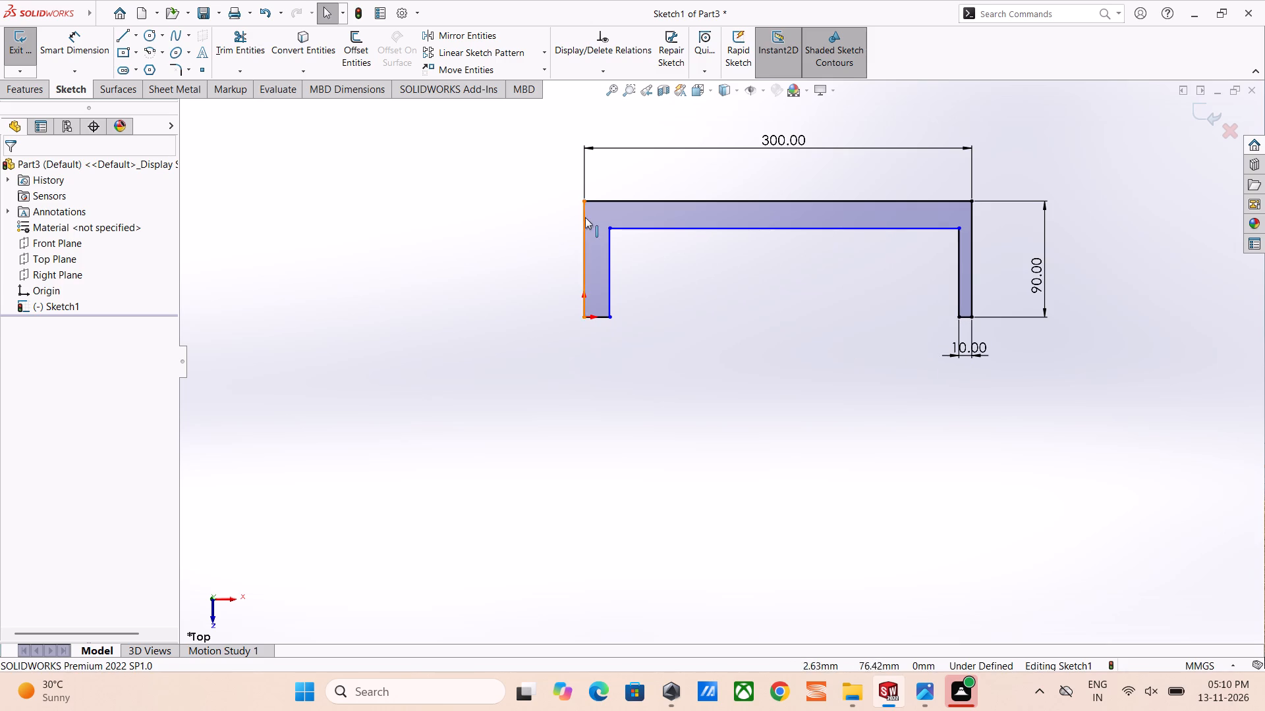
Dimension the thickness of the left leg, between its inner and outer vertical lines, to 10 mm with Smart Dimension.
left_click(609, 251)
right_click_drag(710, 348, 685, 248)
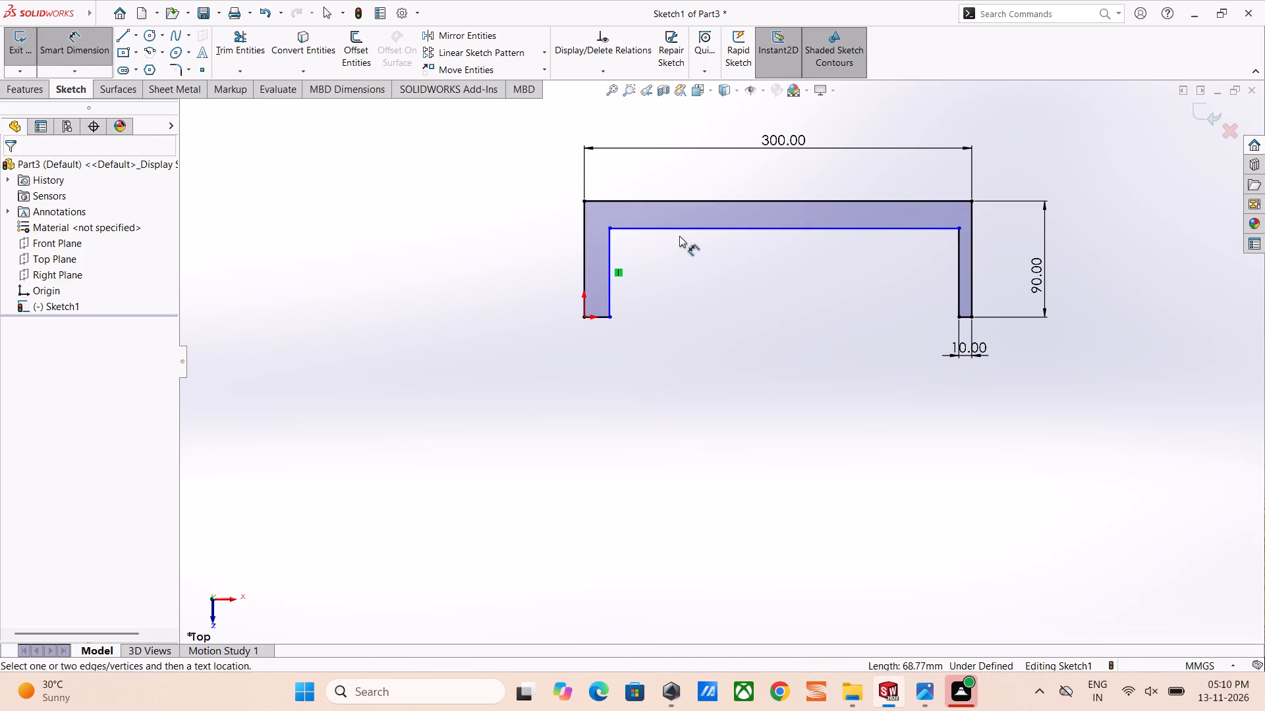
left_click(608, 253)
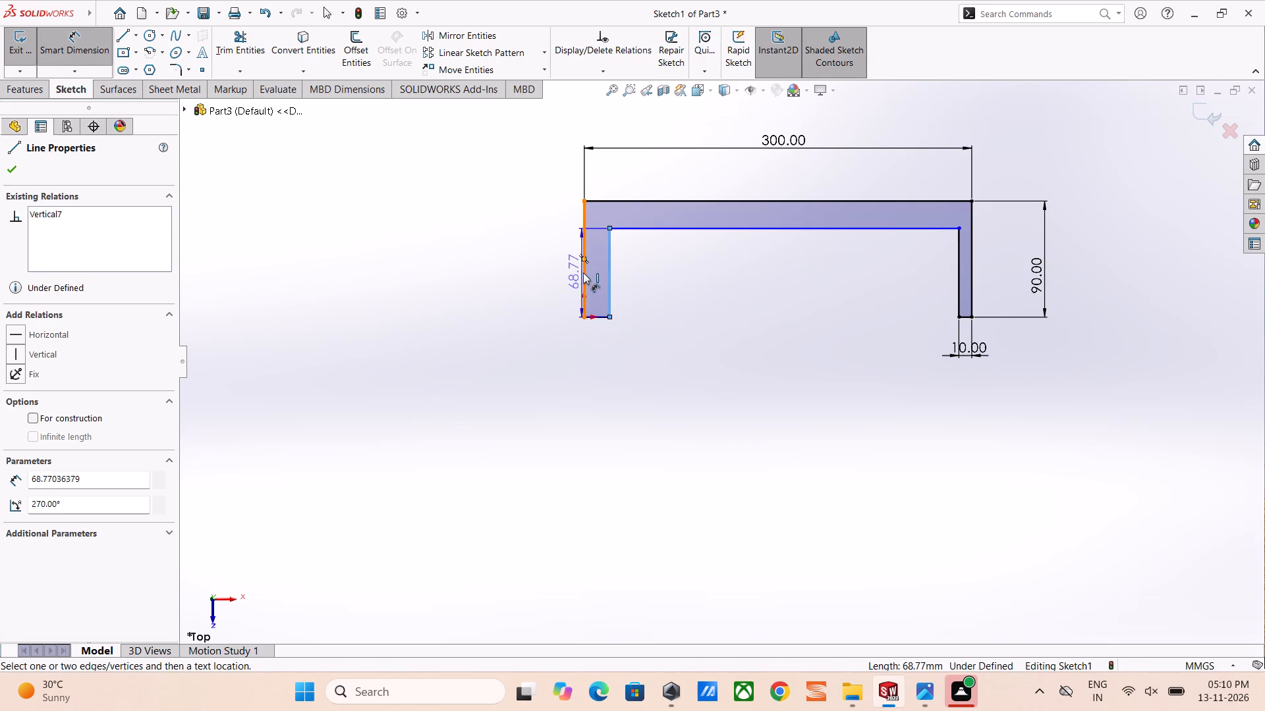
left_click(583, 273)
left_click(600, 369)
type("10")
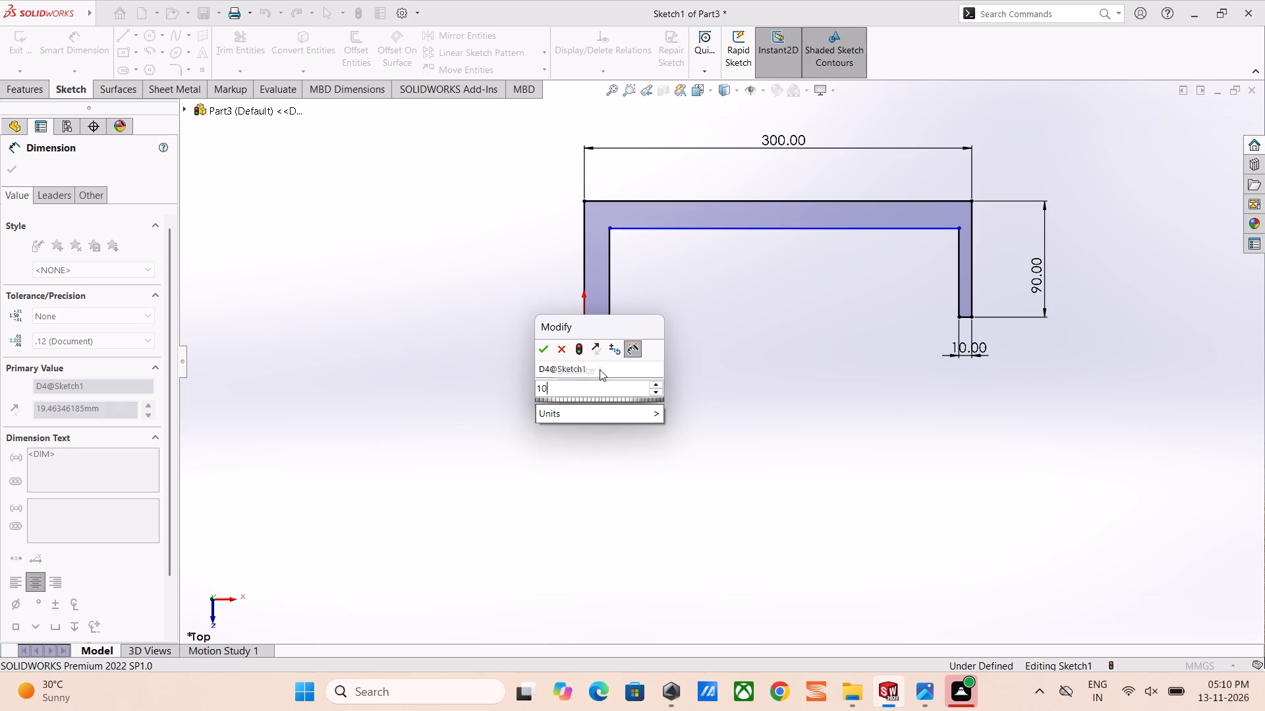
key("Return")
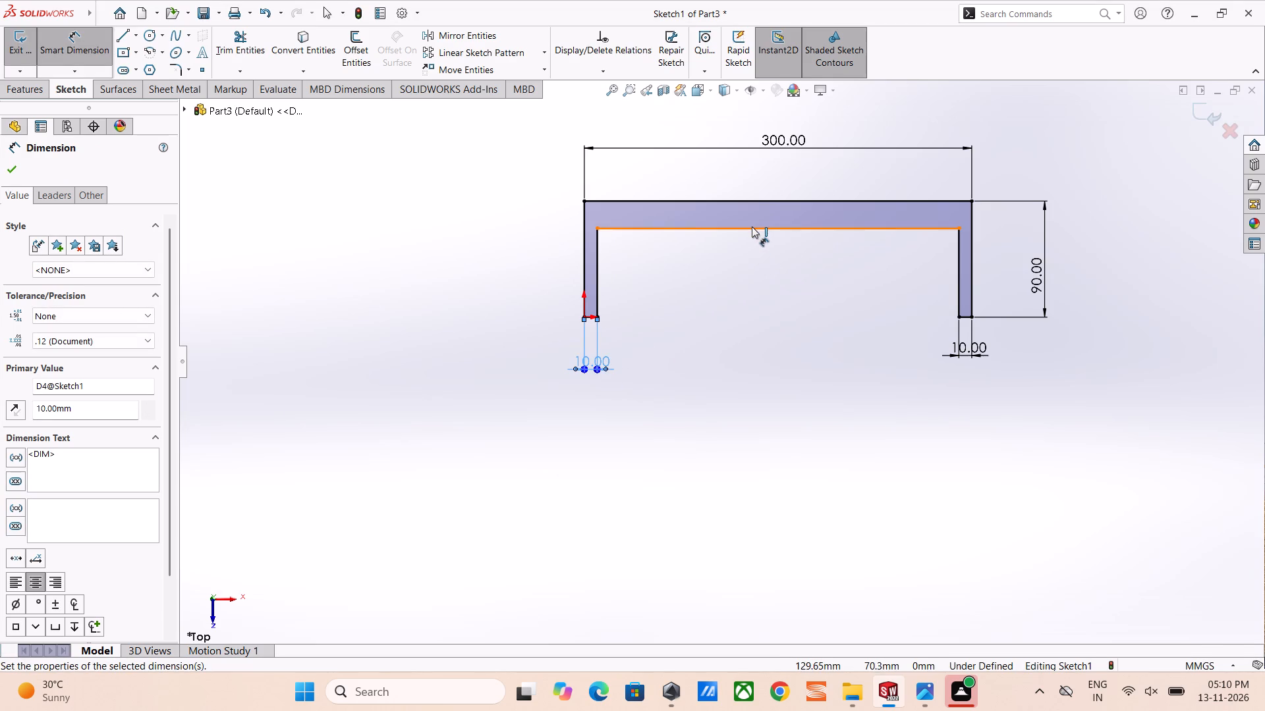
Dimension the spacing between the U profile's top outer and inner horizontal lines to 10 mm.
left_click(752, 226)
left_click(752, 201)
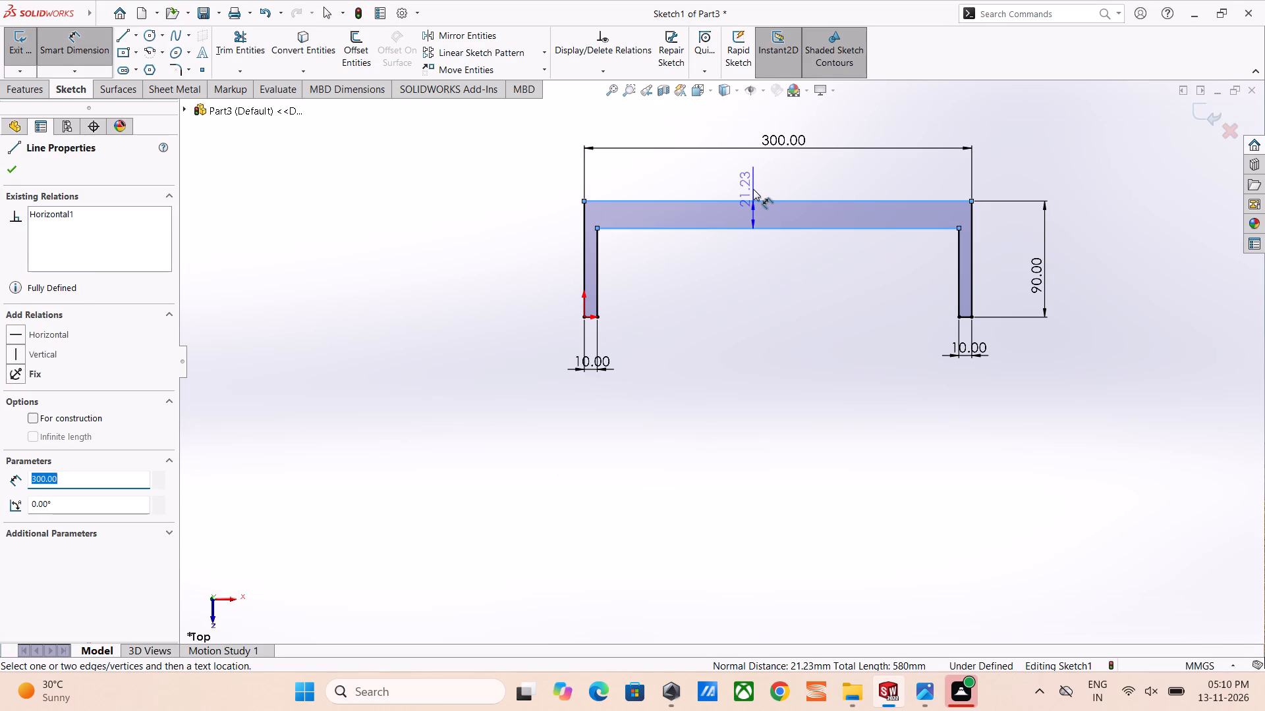
left_click(753, 189)
type("10")
key("Return")
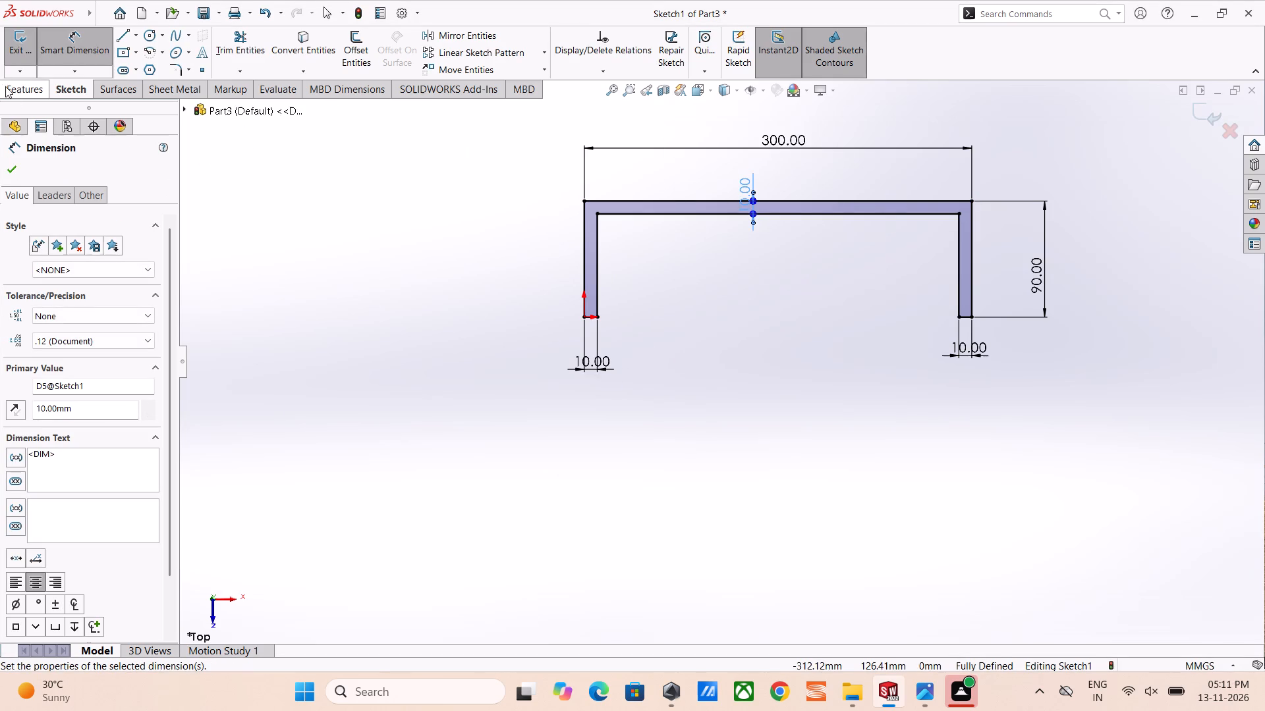
left_click(7, 175)
Move the top section's 10 mm thickness dimension text farther above the profile, clear of the sketch lines.
scroll(542, 253, "up", 2)
scroll(608, 263, "down", 4)
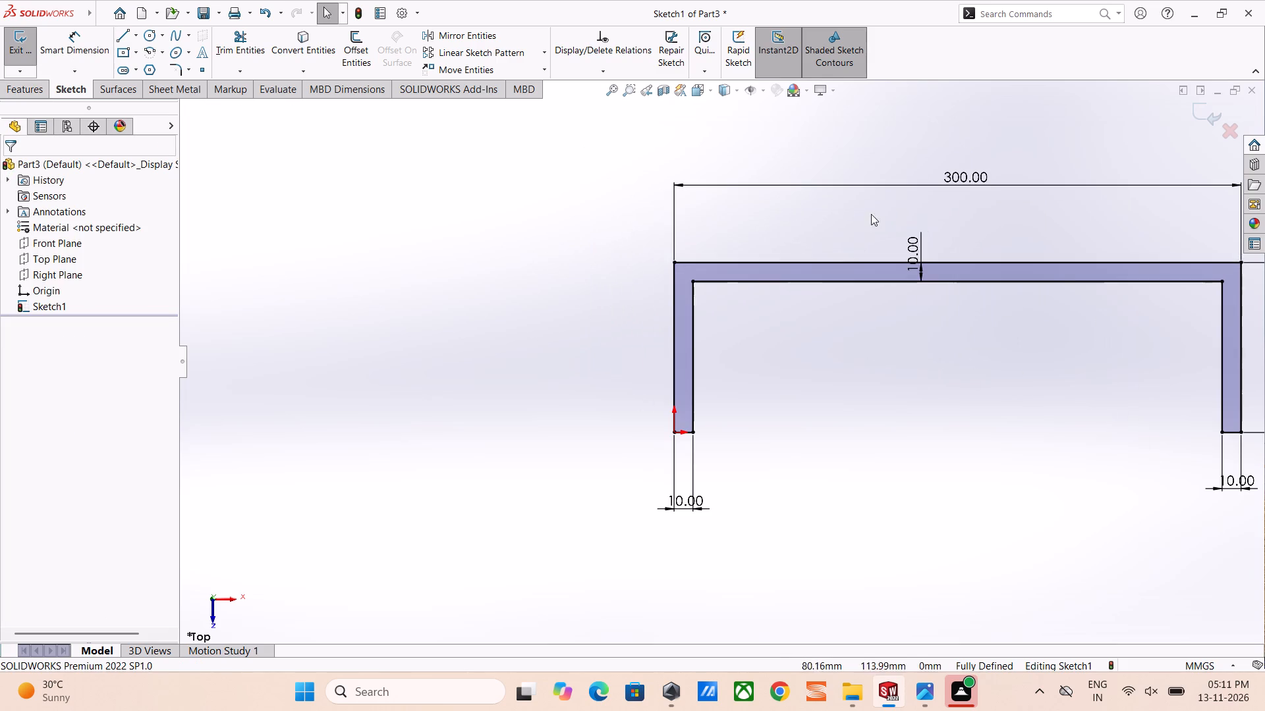
left_click_drag(909, 259, 893, 211)
left_click(950, 400)
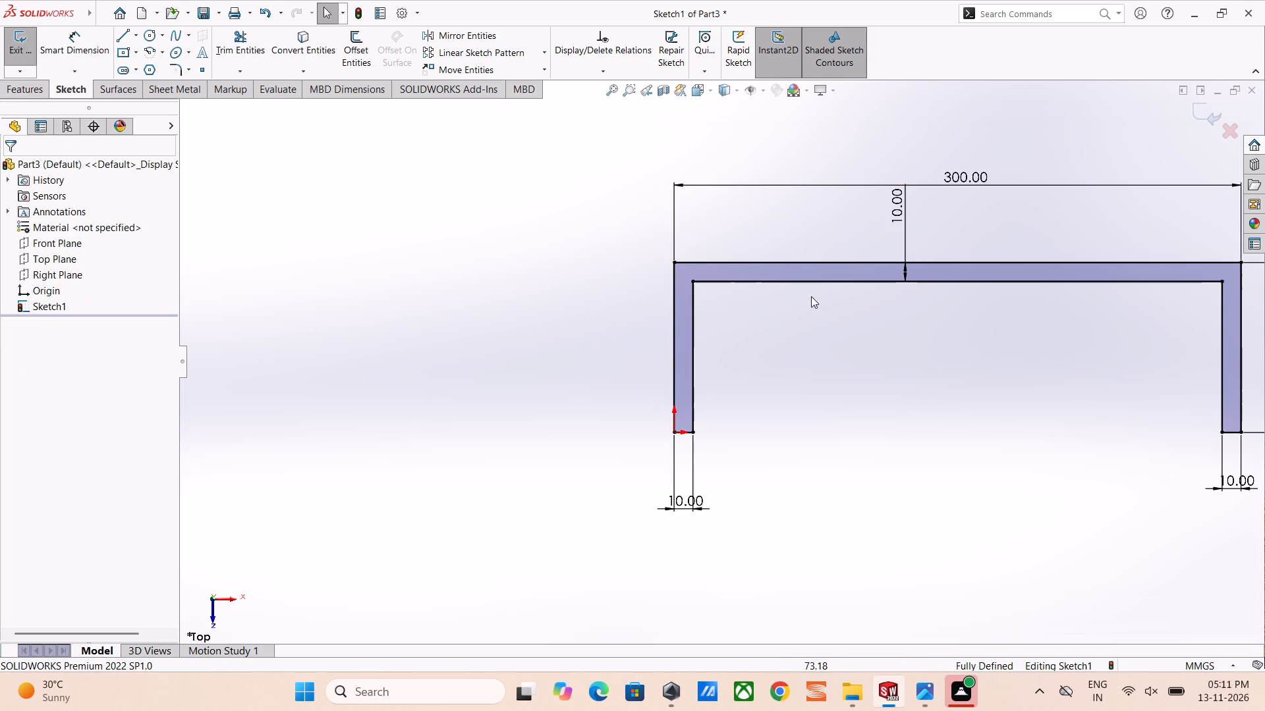
Extrude the U profile with a Mid Plane end condition to a depth of 60 mm.
middle_click_drag(808, 309, 831, 533)
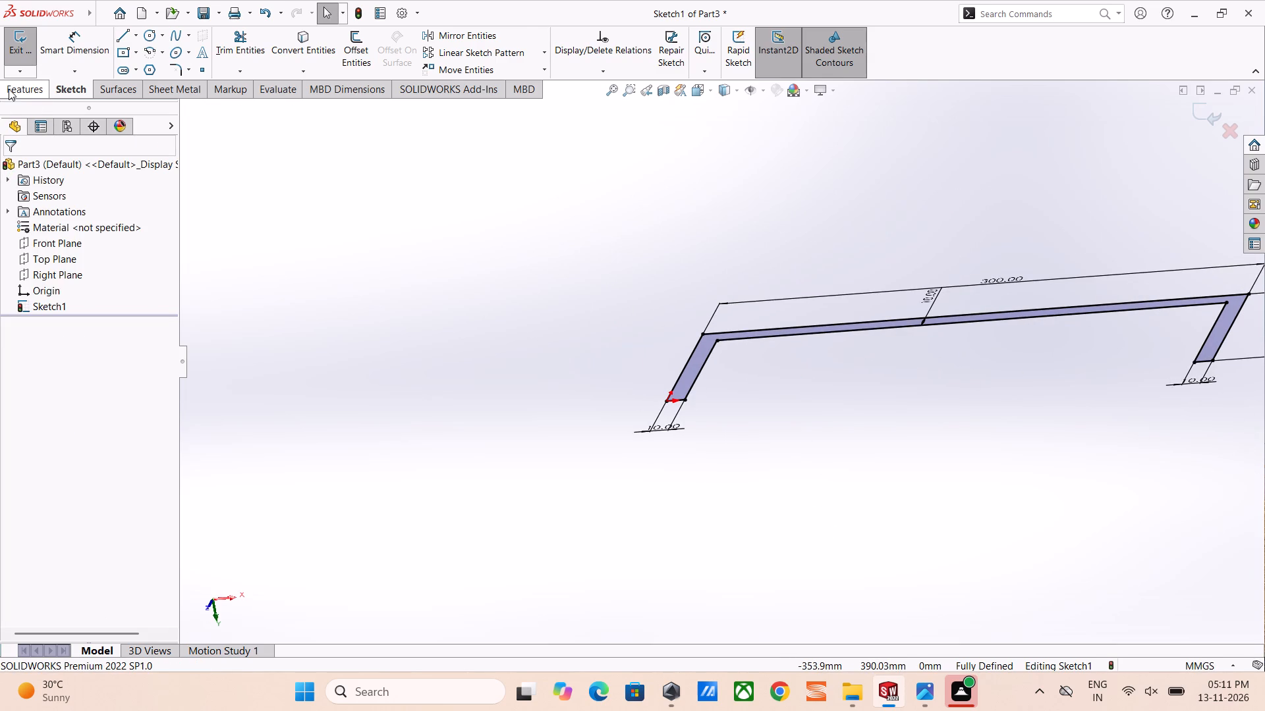
left_click(9, 91)
left_click(14, 49)
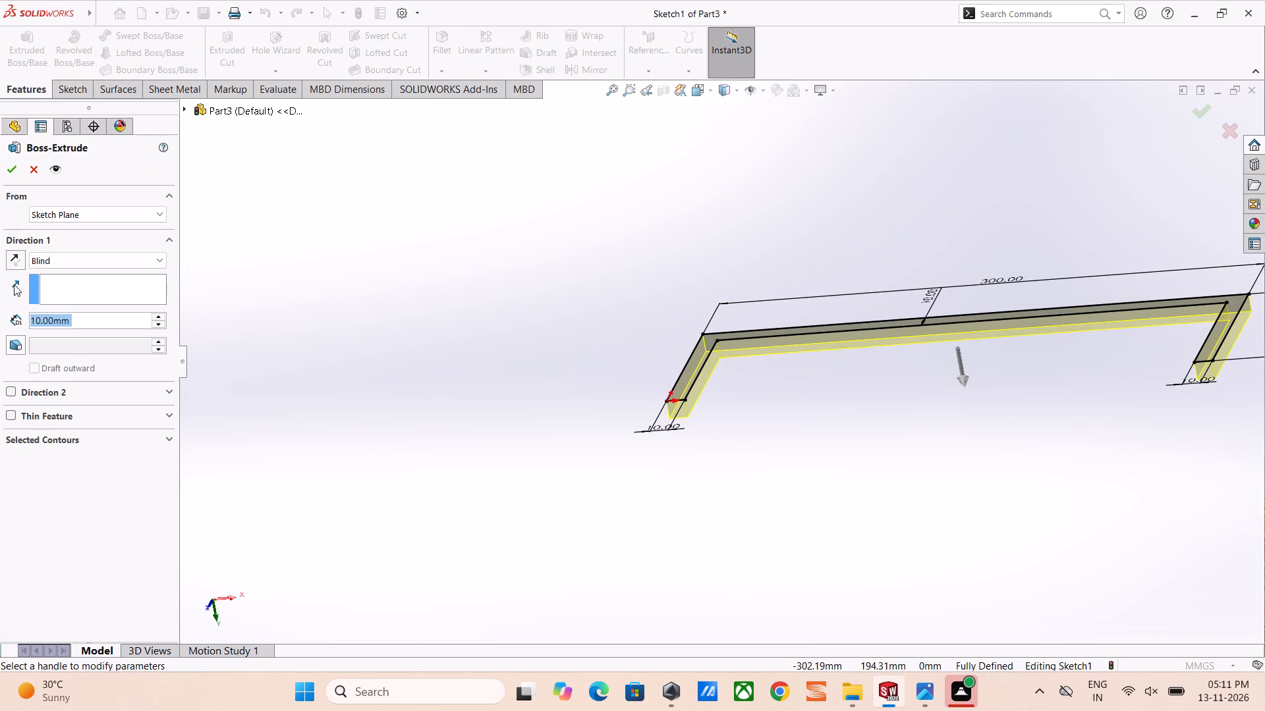
left_click(20, 254)
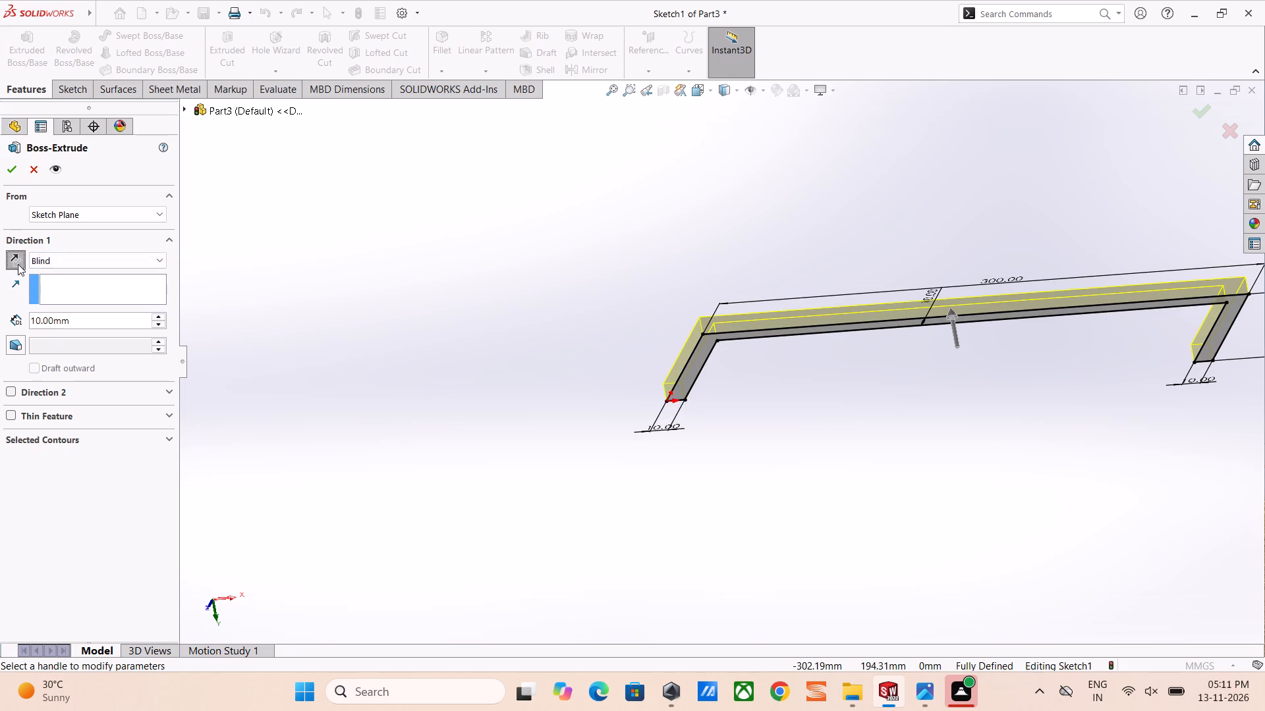
left_click(47, 260)
left_click(67, 328)
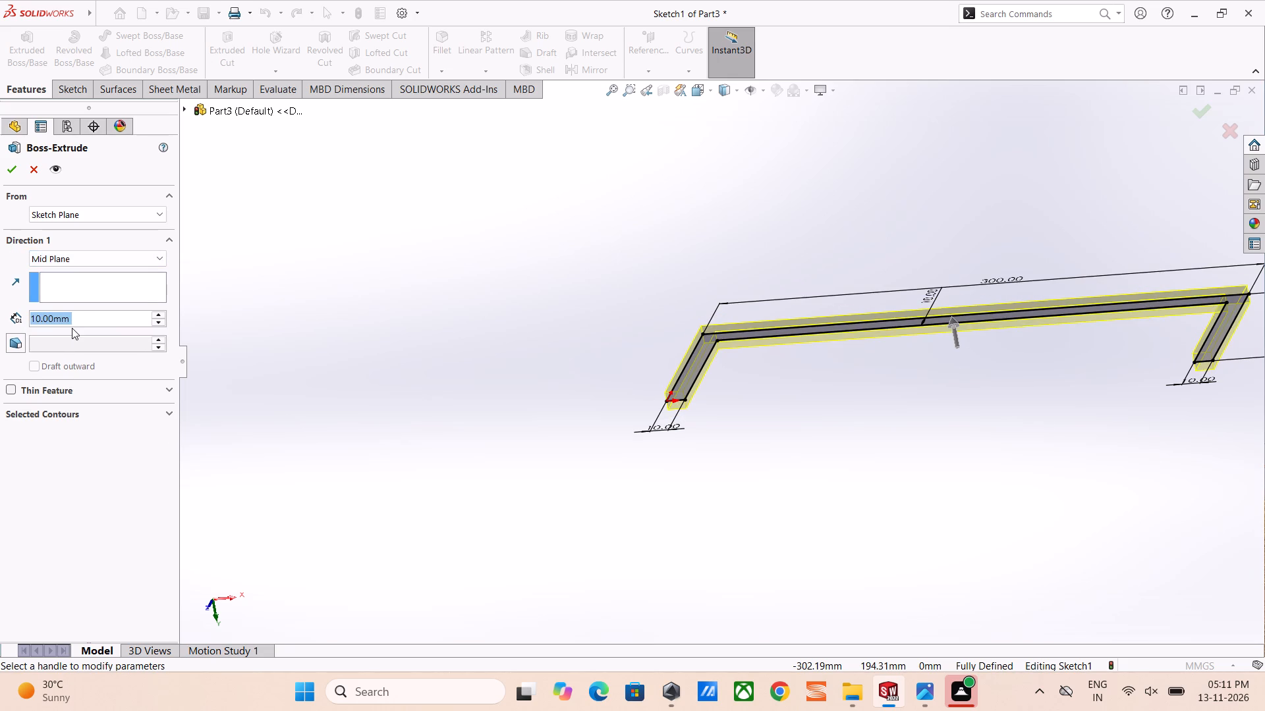
type("30")
key("Return")
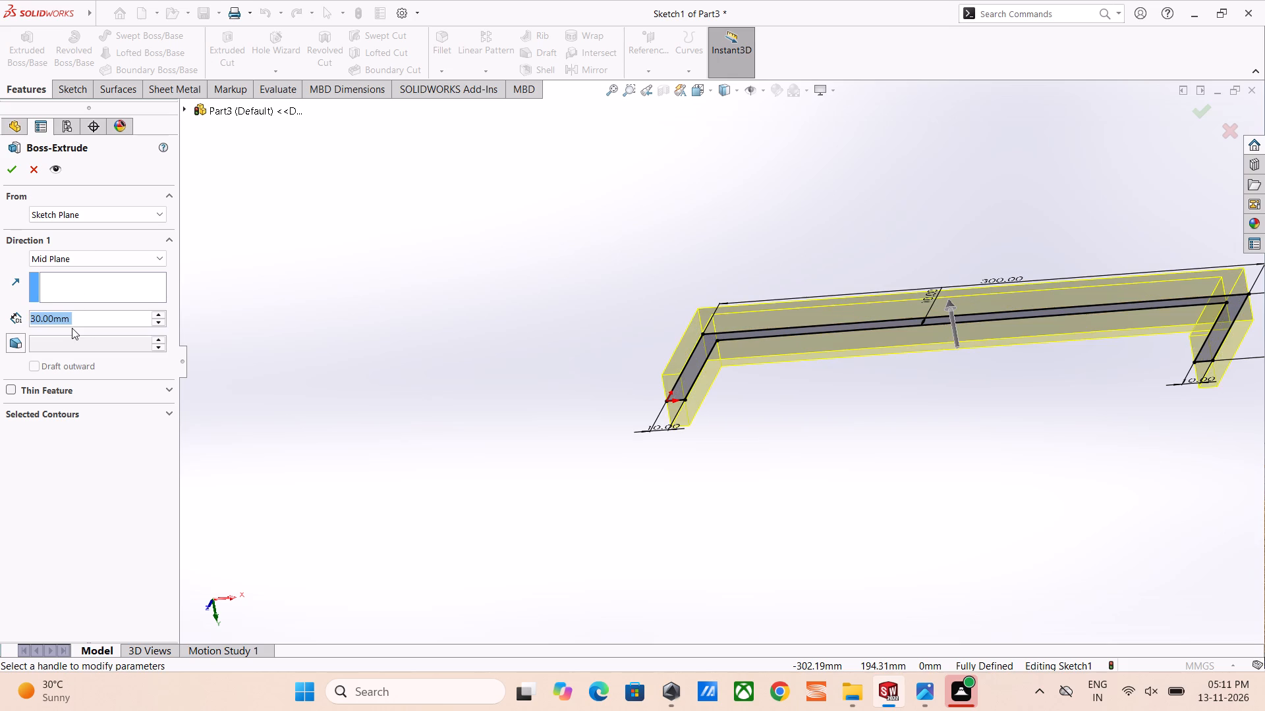
double_click(86, 319)
type("60")
key("Return")
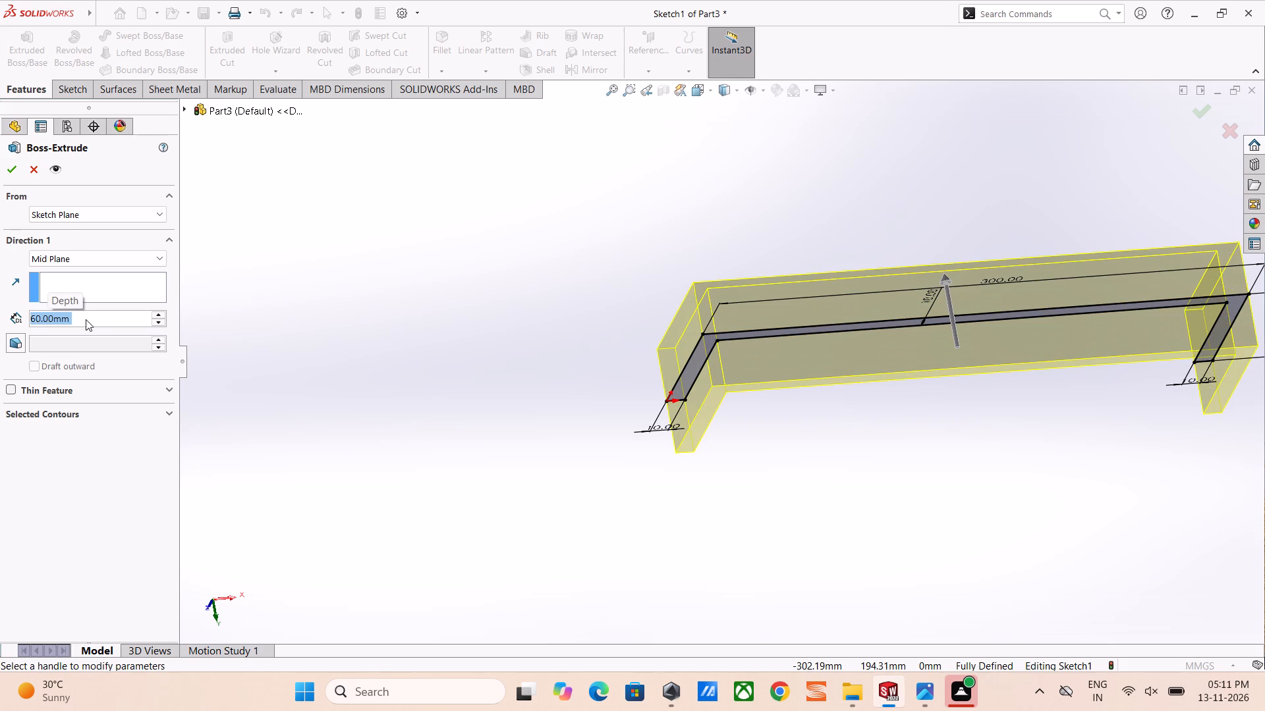
left_click(18, 163)
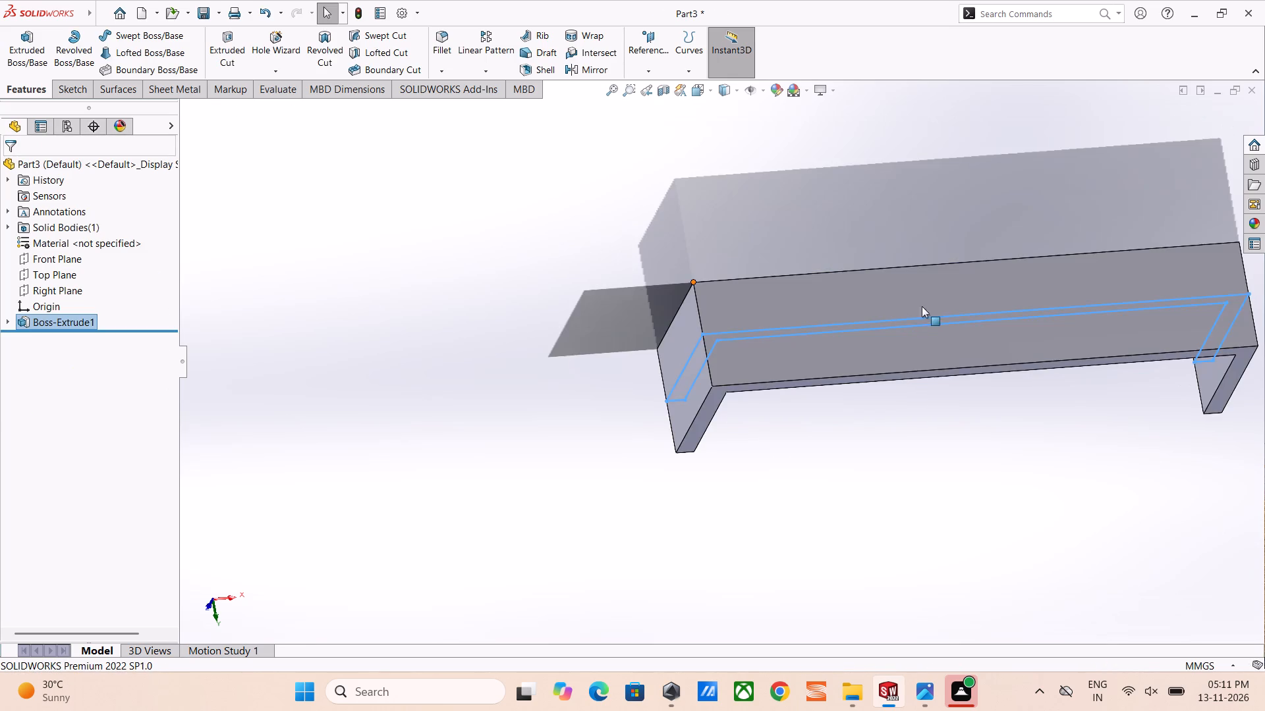
Start a new sketch on the outer flat face of the U body's long top section.
scroll(922, 306, "up", 2)
left_click(710, 218)
scroll(1017, 364, "down", 1)
middle_click_drag(1017, 364, 974, 376)
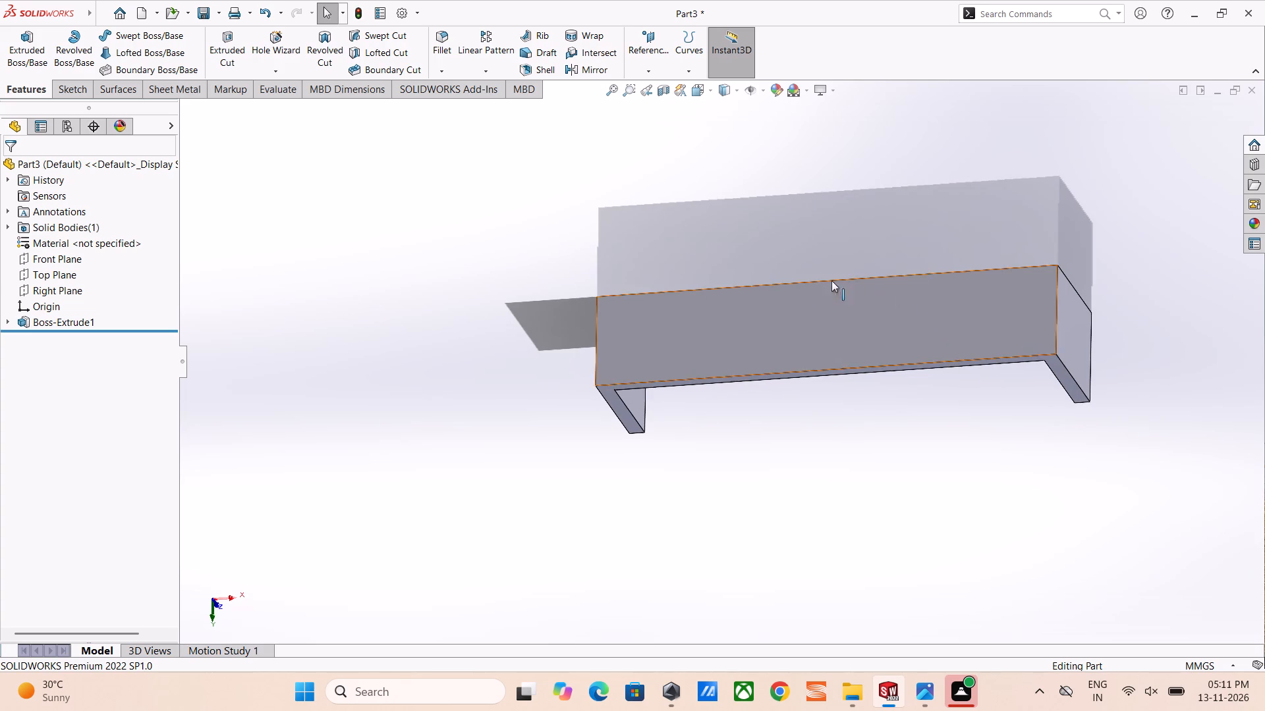
left_click(997, 317)
left_click(1055, 278)
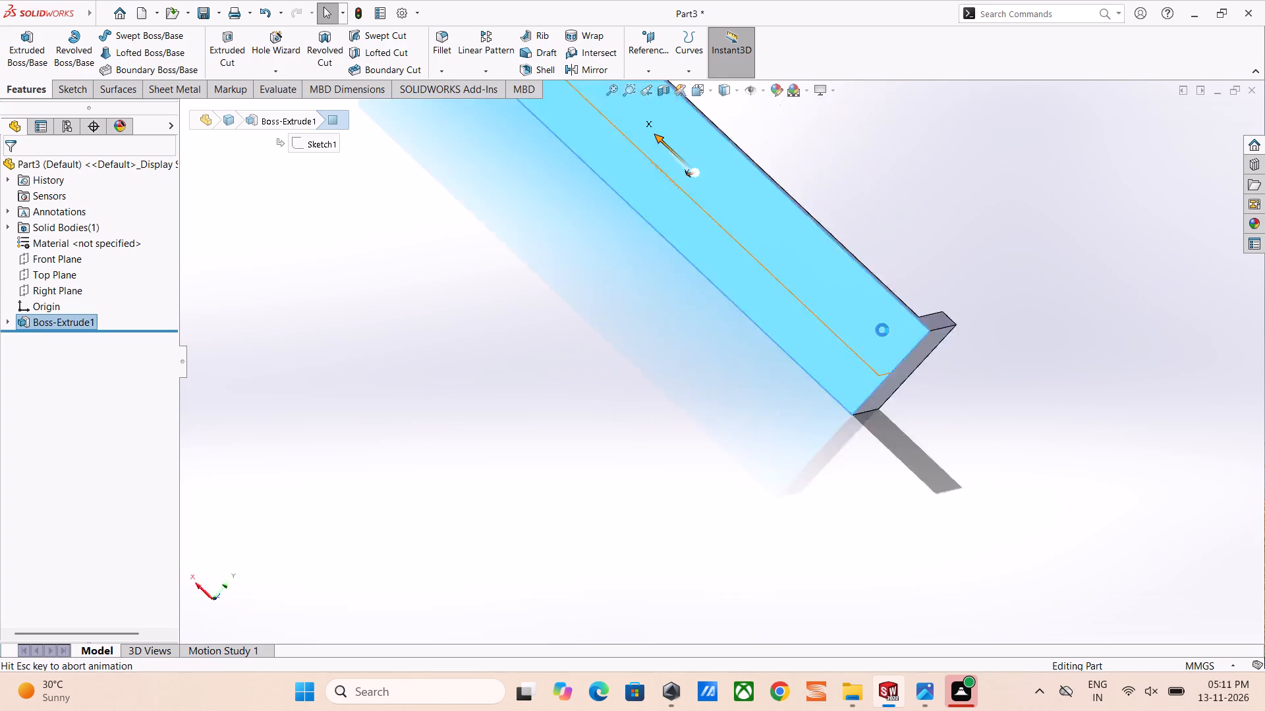
Sketch a horizontal construction line about 344 mm long from the origin across the face and past its far end.
right_click_drag(766, 244, 691, 246)
left_click(1028, 363)
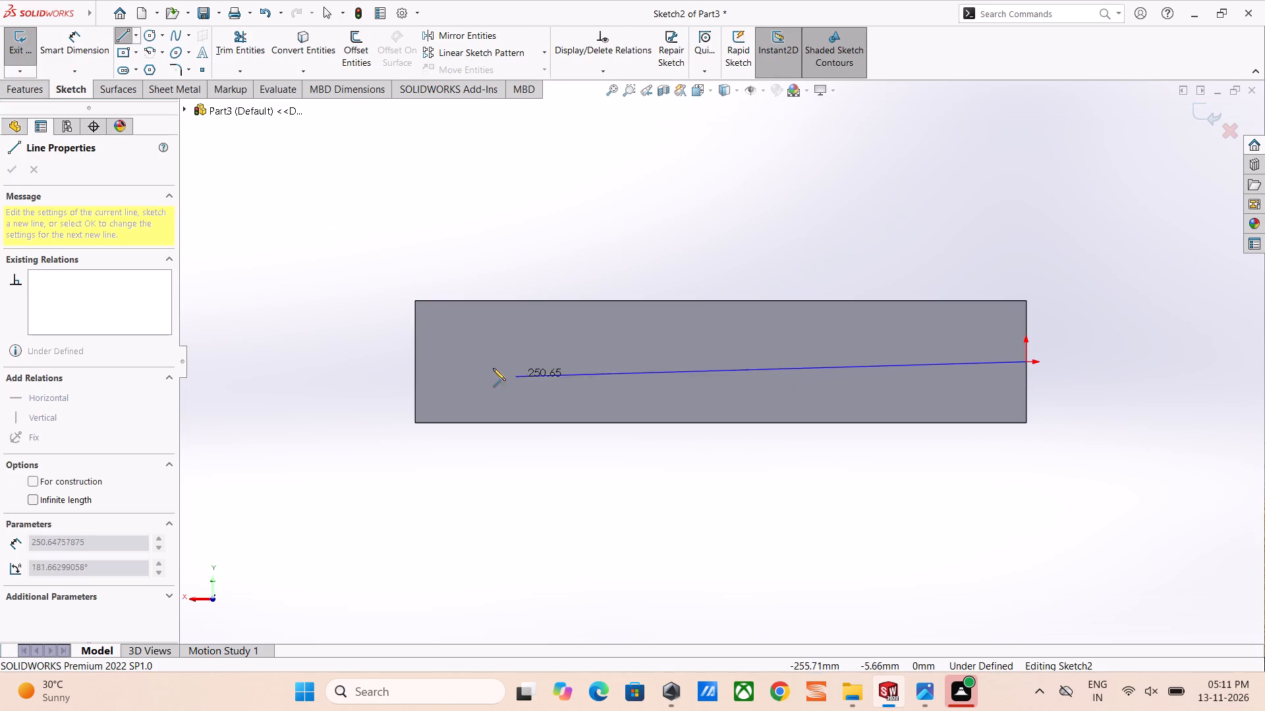
left_click(326, 357)
right_click(326, 357)
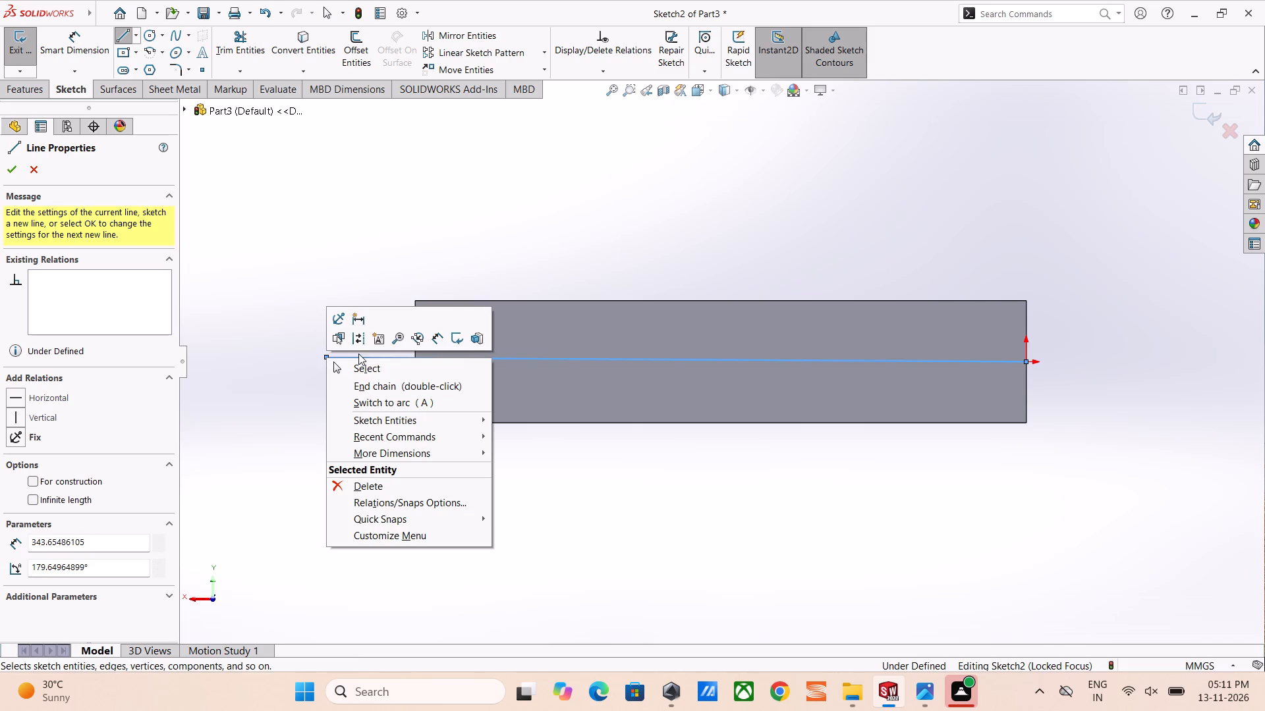
left_click(354, 339)
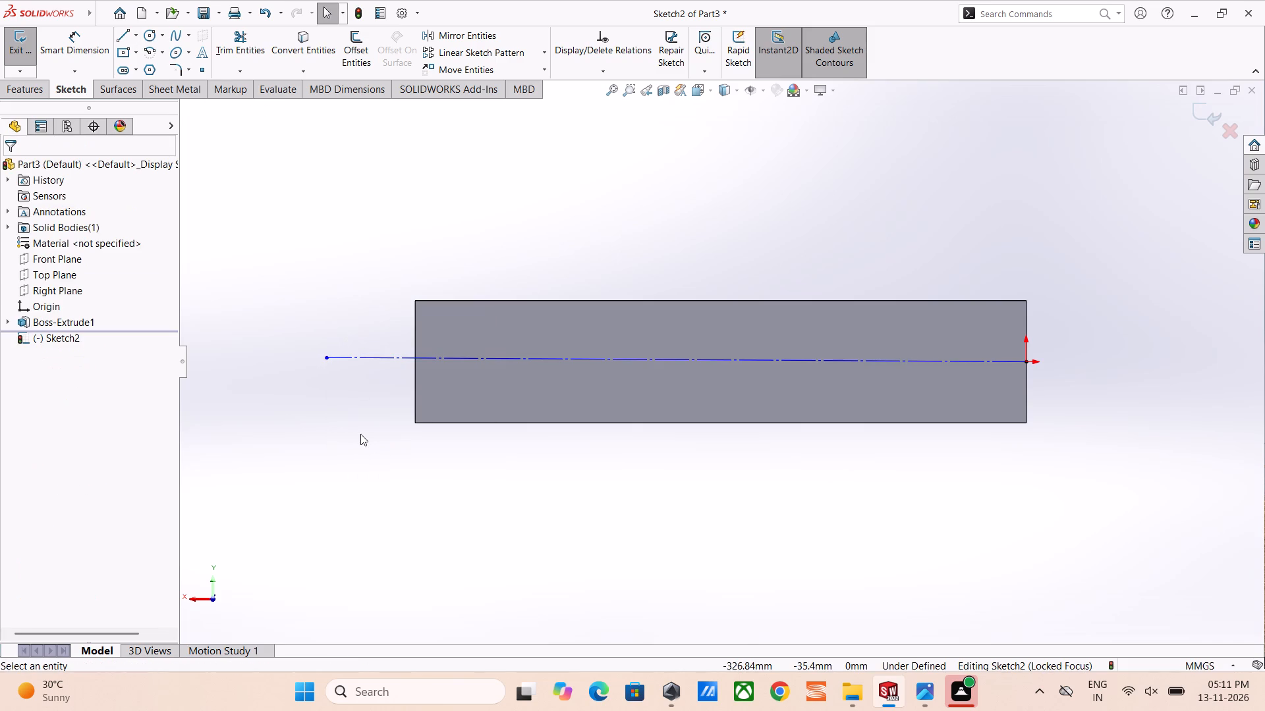
left_click(553, 357)
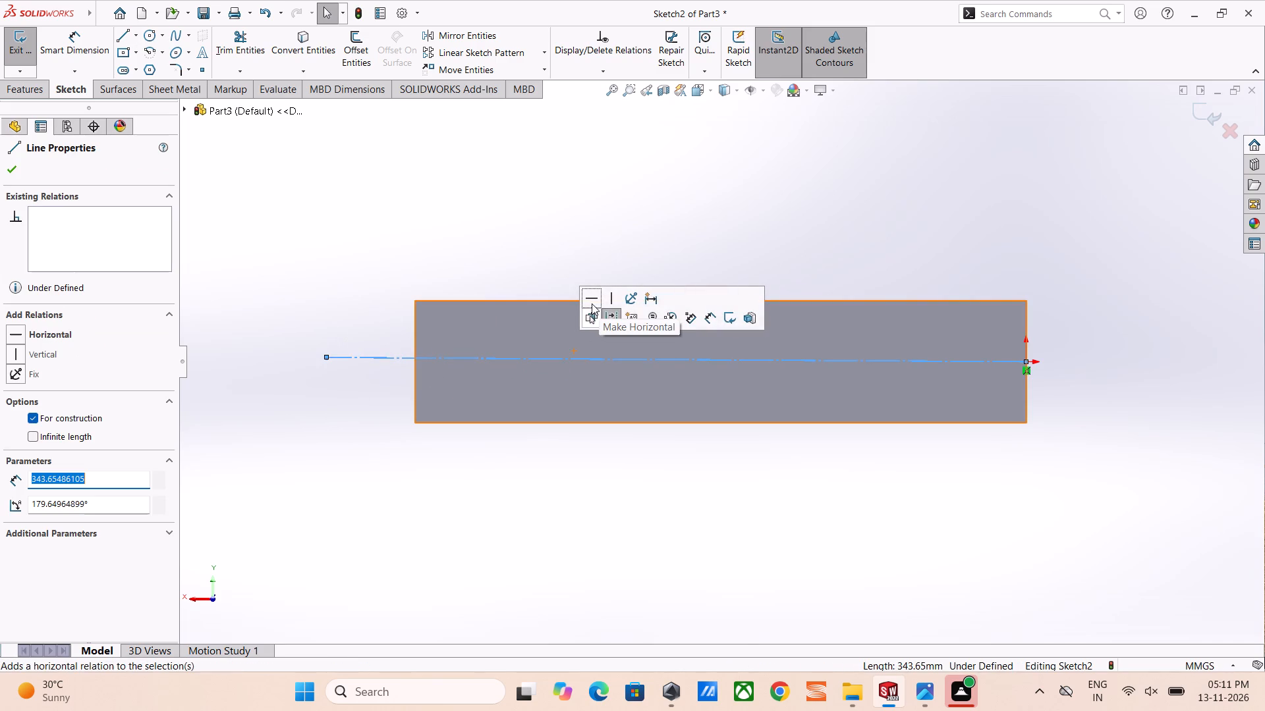
left_click(590, 302)
left_click(634, 191)
Sketch three circles on the horizontal centerline: about 26 mm diameter near mid-face, 25 mm near the origin, and 30 mm near the far end.
right_click_drag(706, 554, 679, 550)
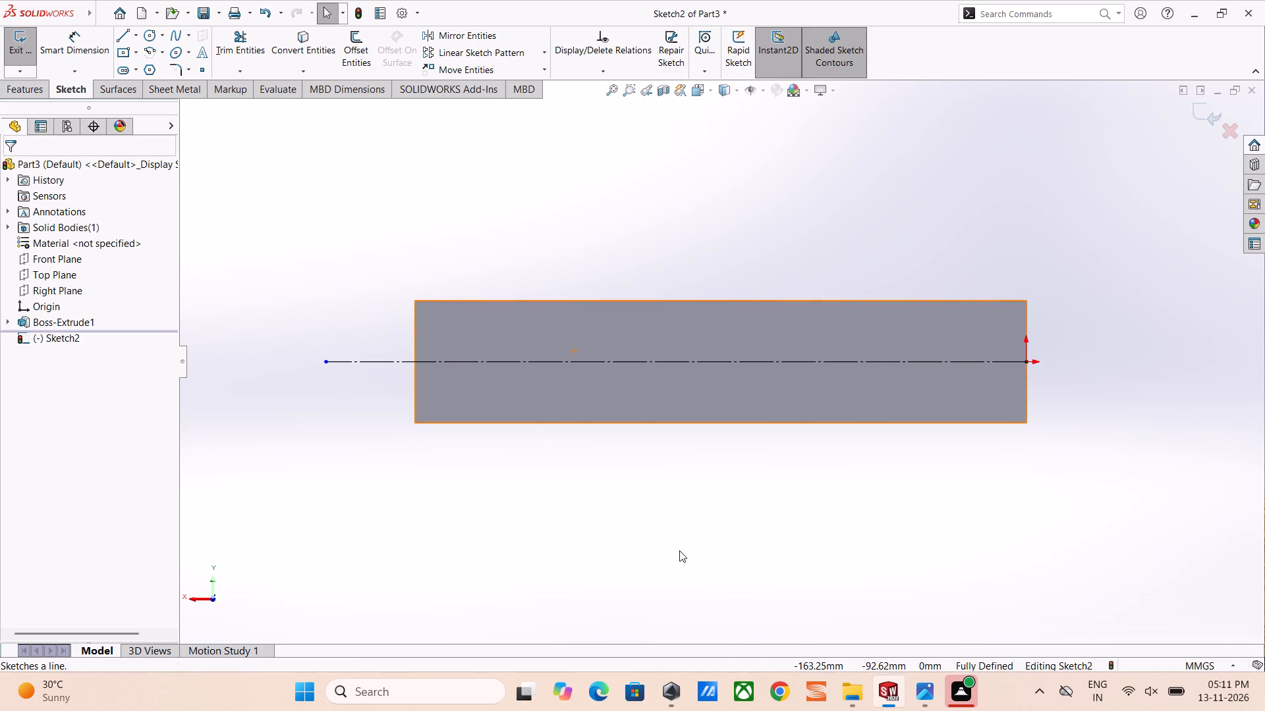
right_click_drag(679, 550, 806, 554)
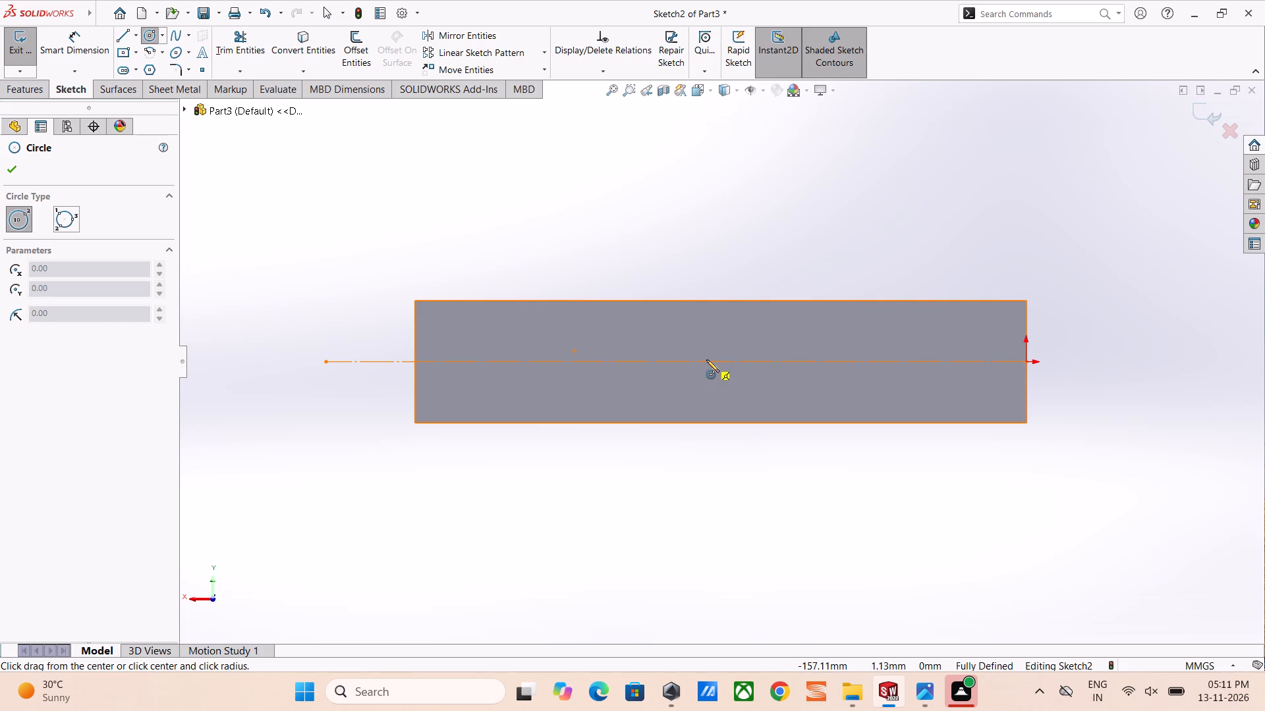
left_click(706, 359)
left_click(725, 381)
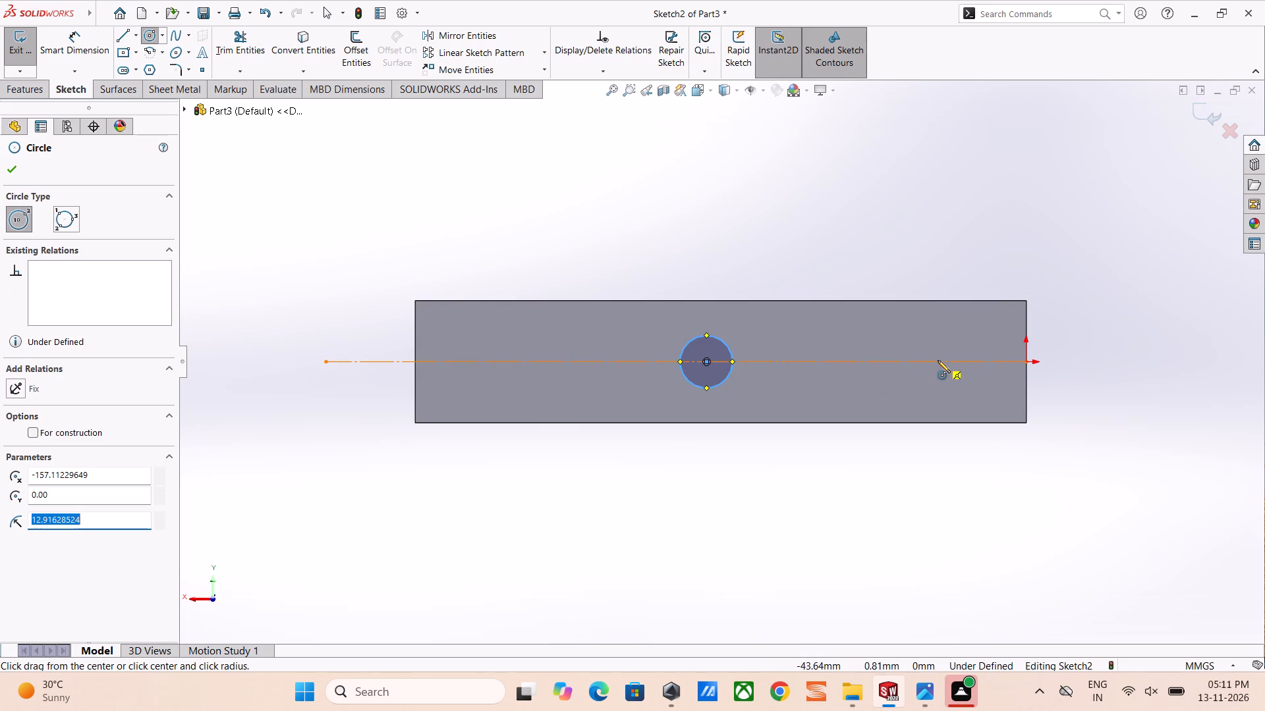
left_click(938, 360)
left_click(954, 381)
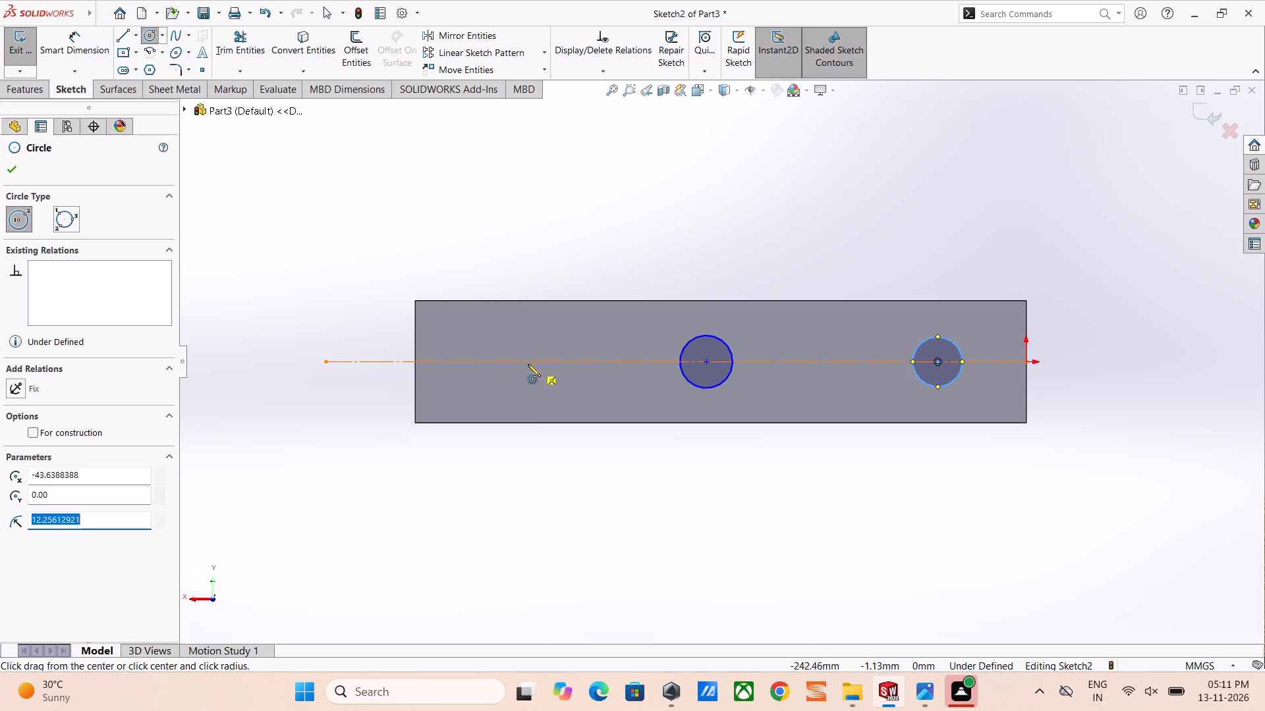
left_click(531, 364)
left_click(555, 381)
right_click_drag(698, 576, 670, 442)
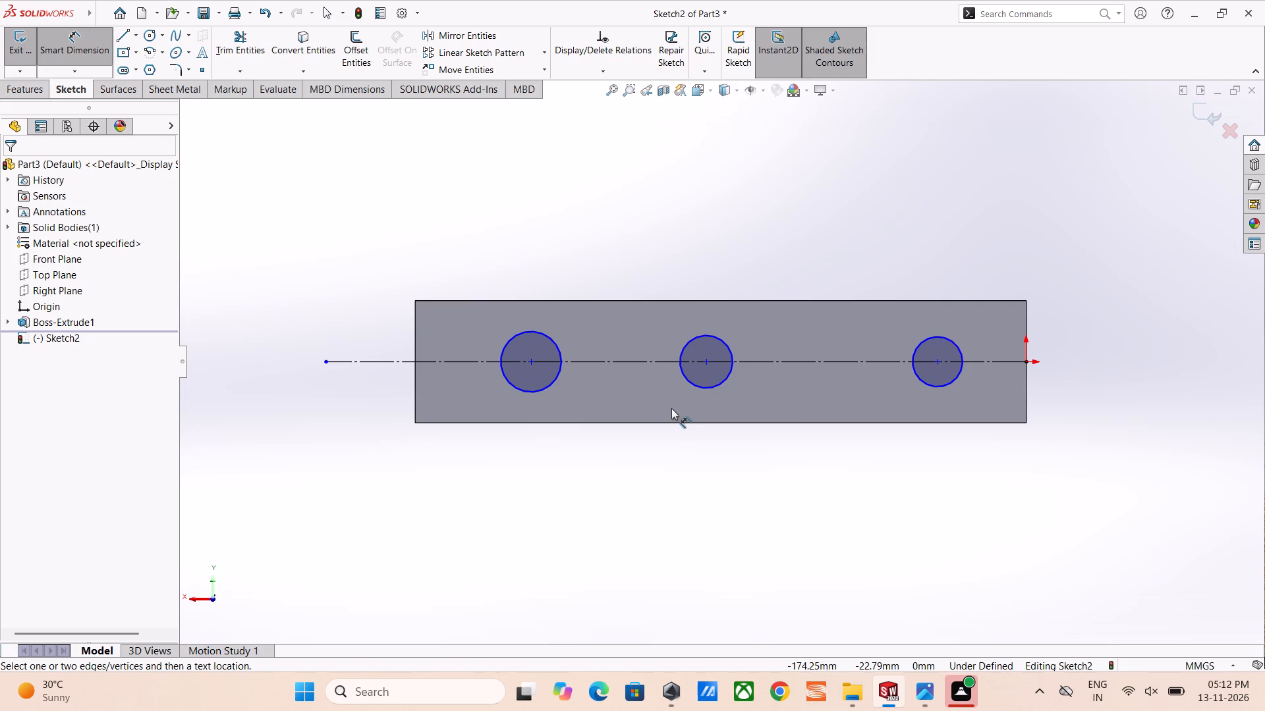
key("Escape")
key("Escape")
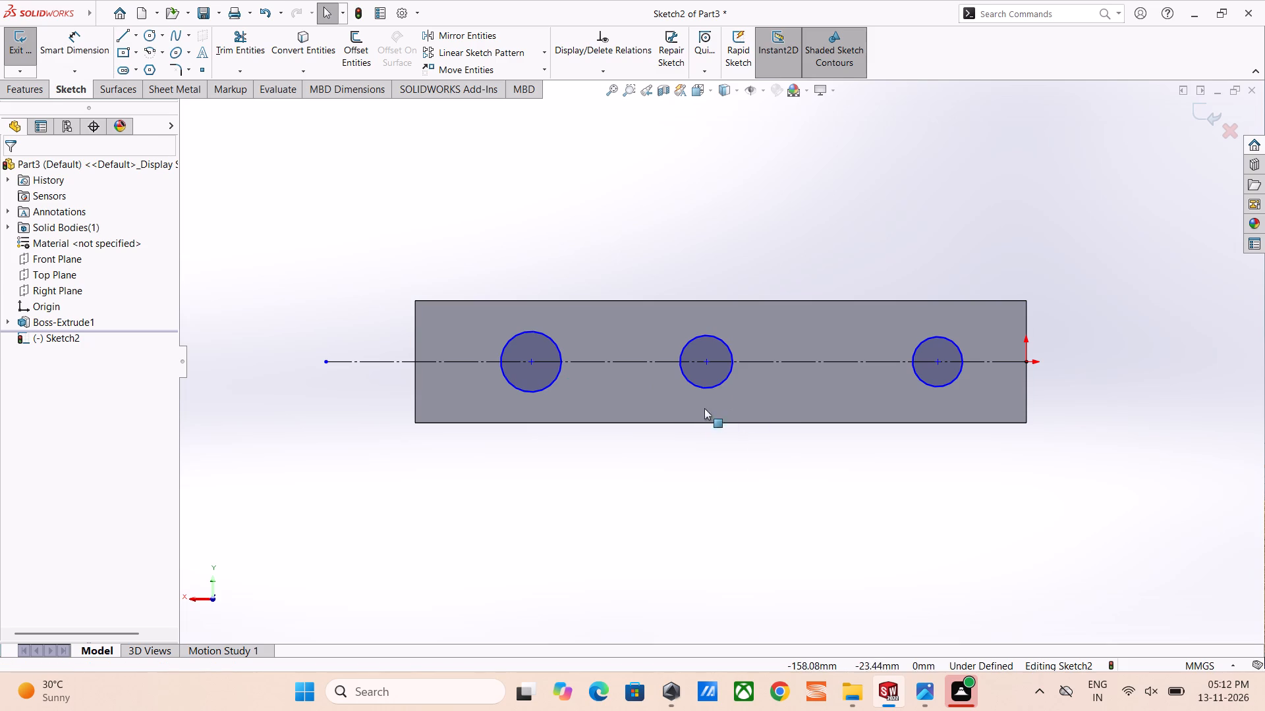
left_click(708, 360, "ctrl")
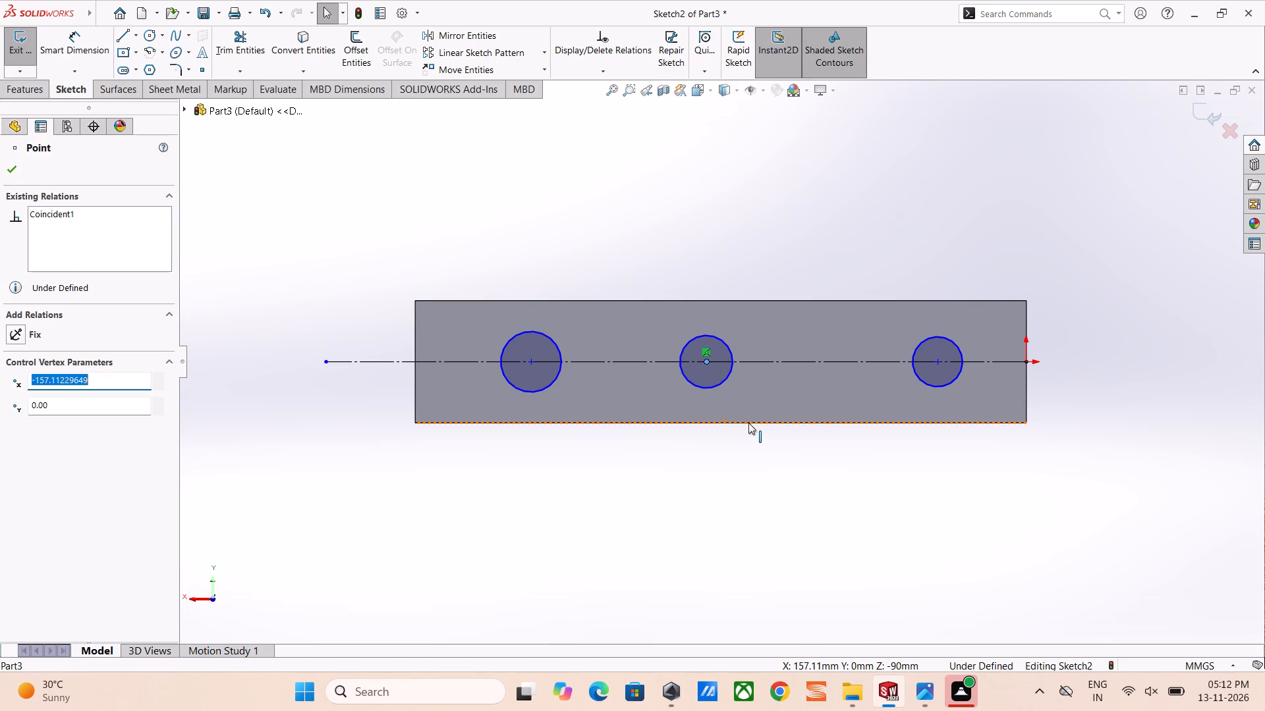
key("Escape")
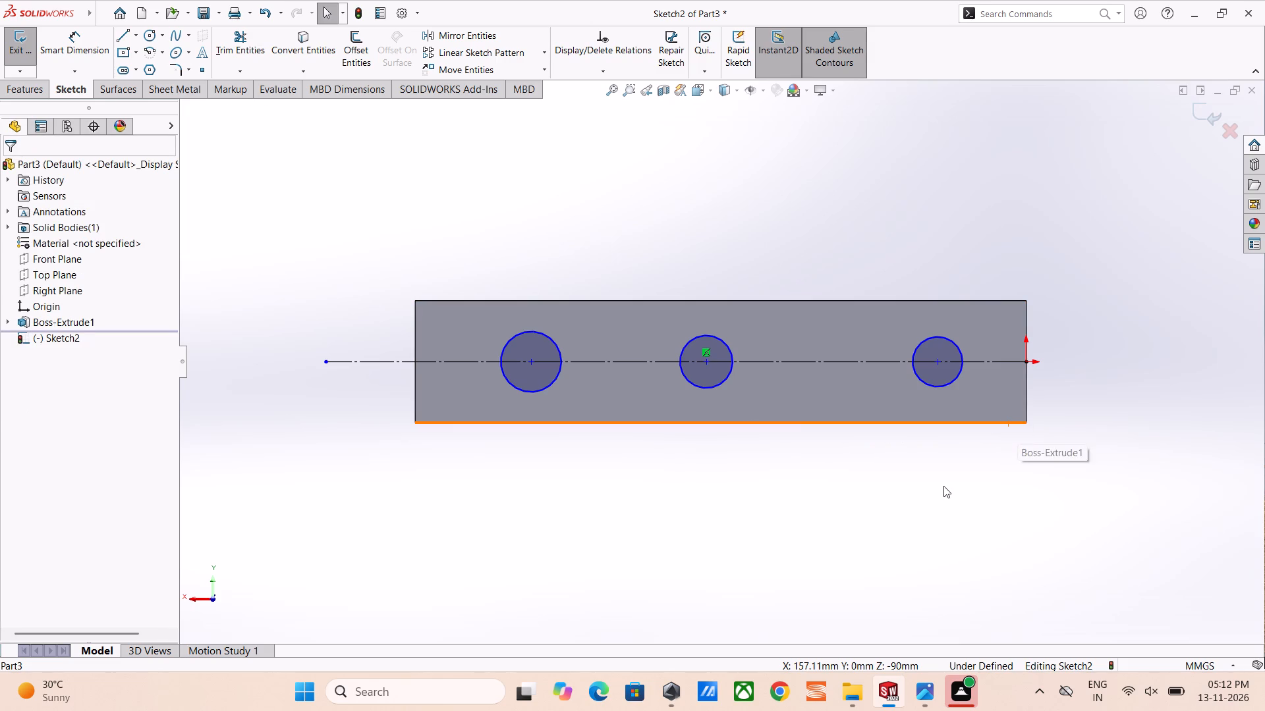
Sketch a vertical construction line about 93 mm long from the midpoint of the face's lower long edge past the upper edge.
right_click_drag(943, 486, 759, 500)
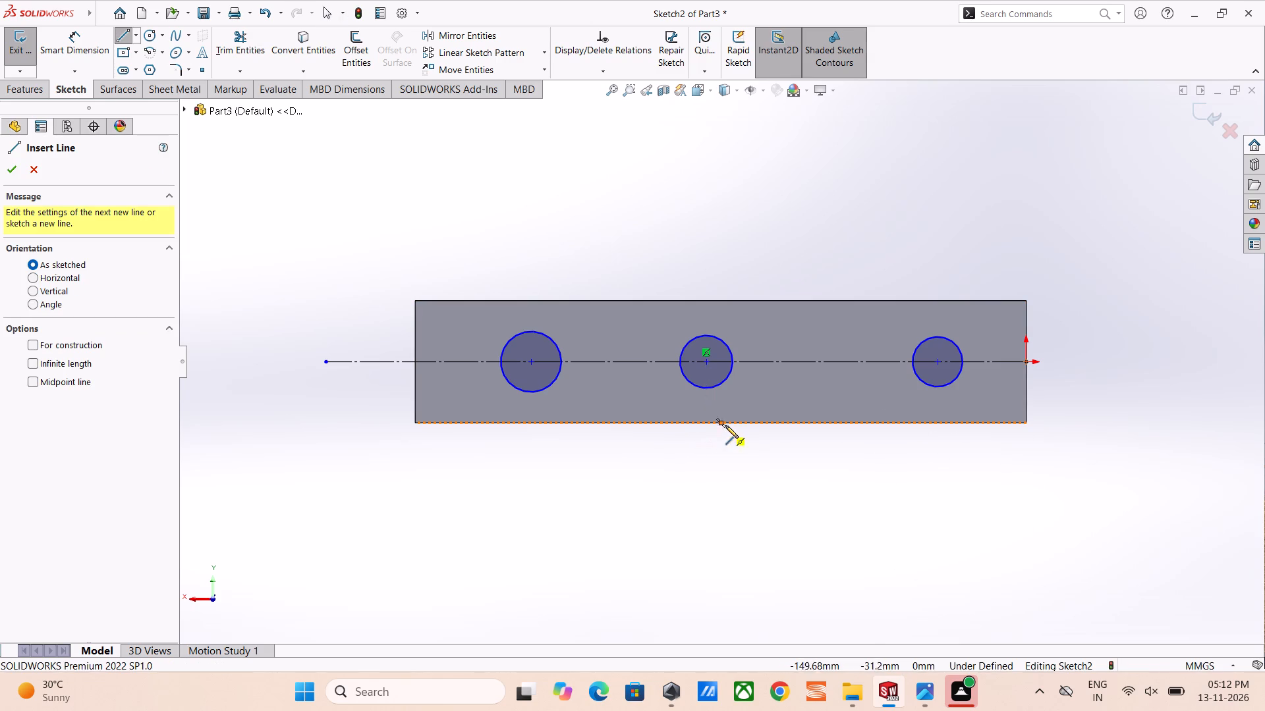
left_click(722, 424)
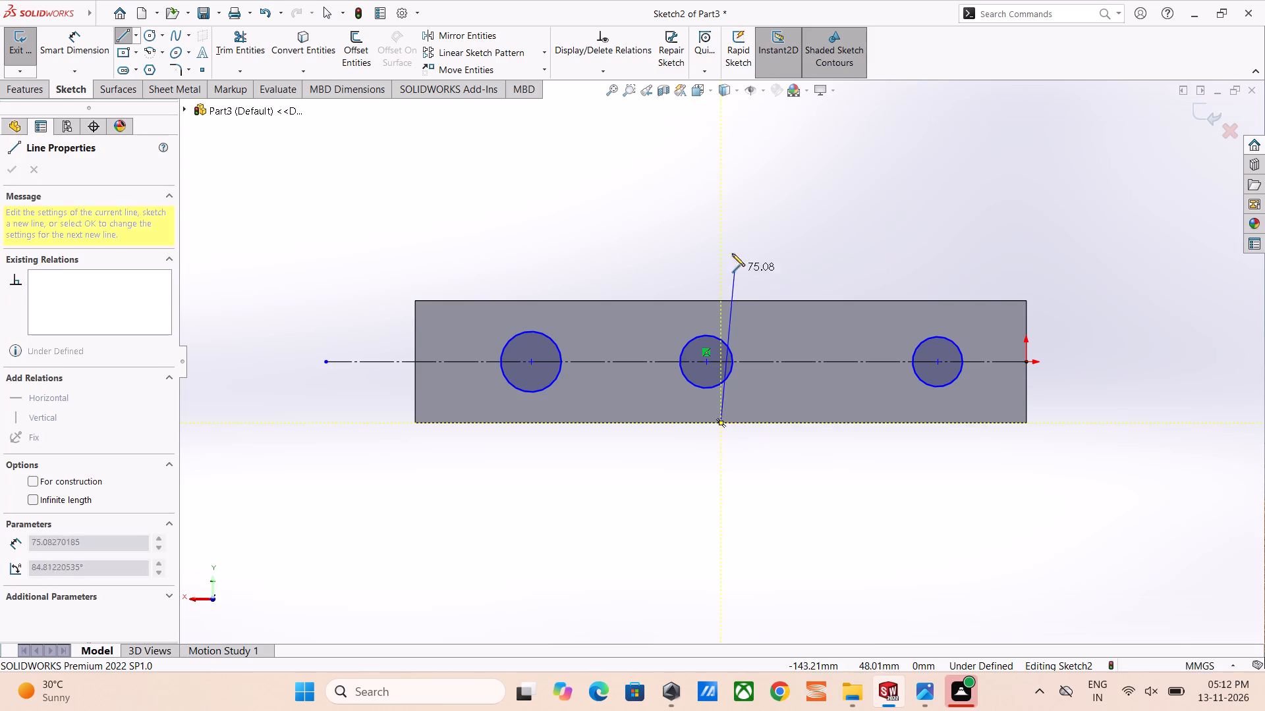
left_click(721, 233)
right_click(721, 233)
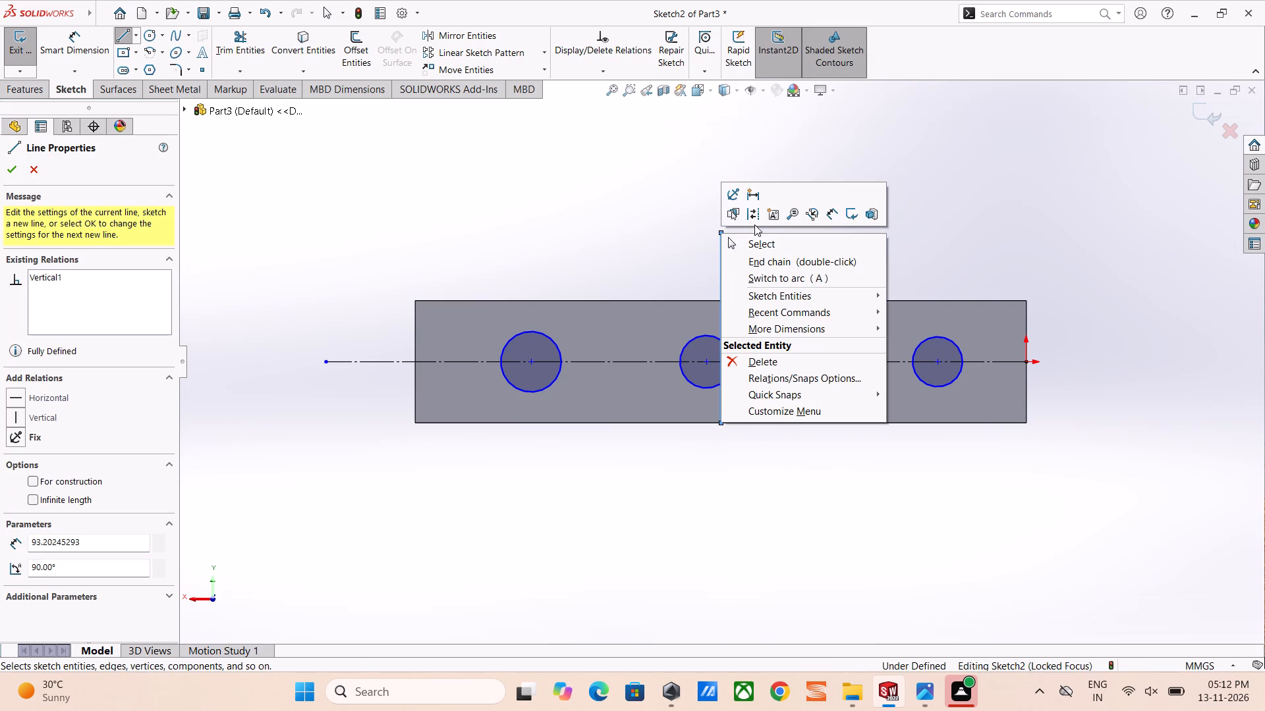
left_click(756, 216)
left_click(911, 219)
key("Escape")
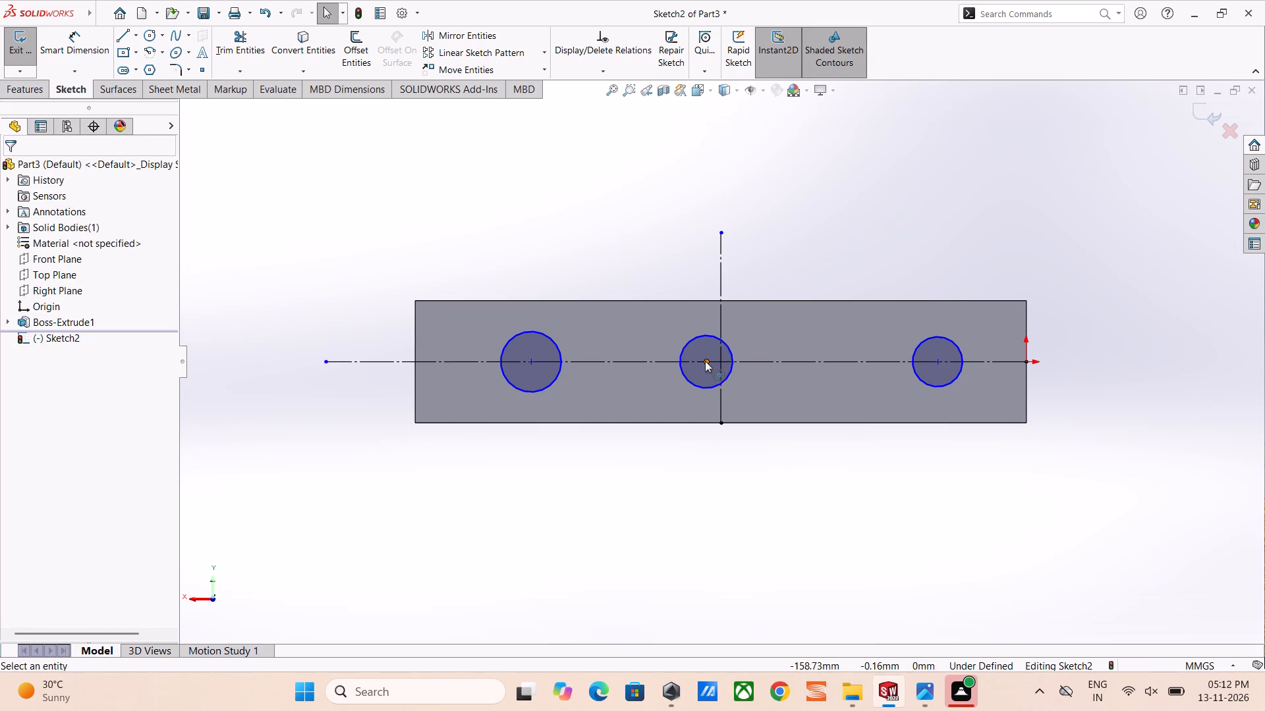
Make the middle circle's center coincident with the vertical construction line.
left_click(705, 361, "ctrl")
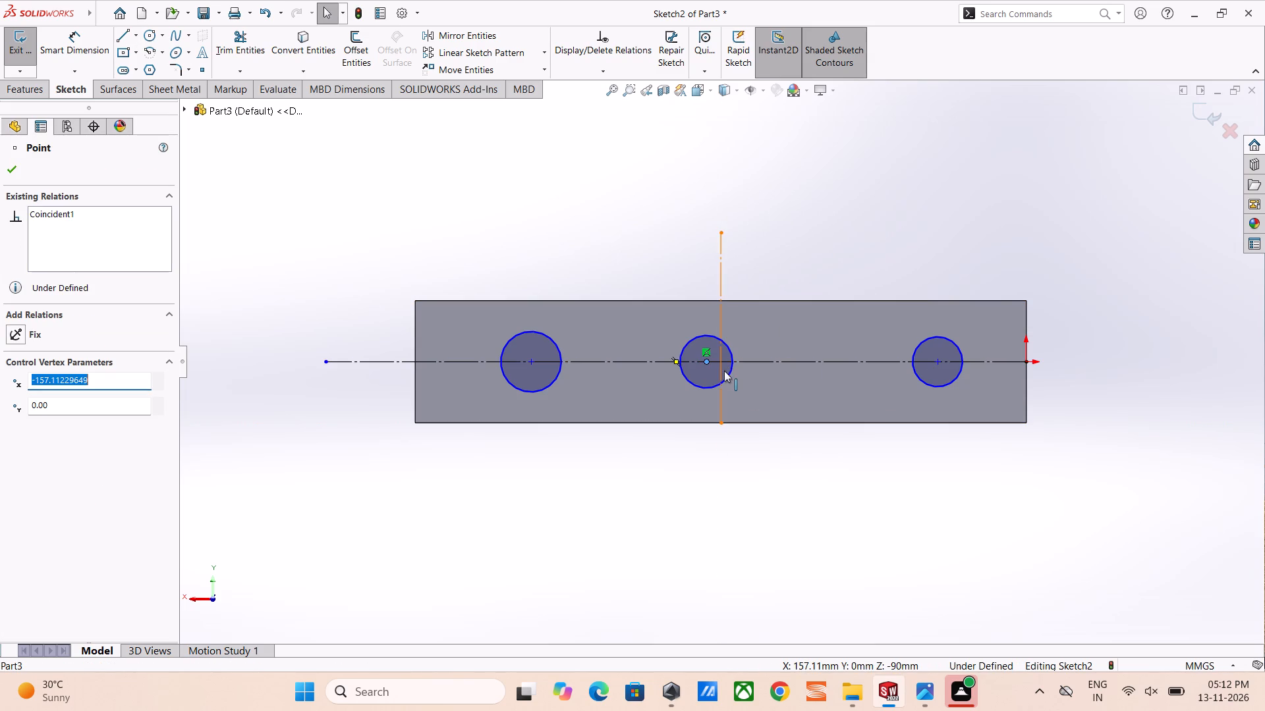
left_click(721, 353, "ctrl")
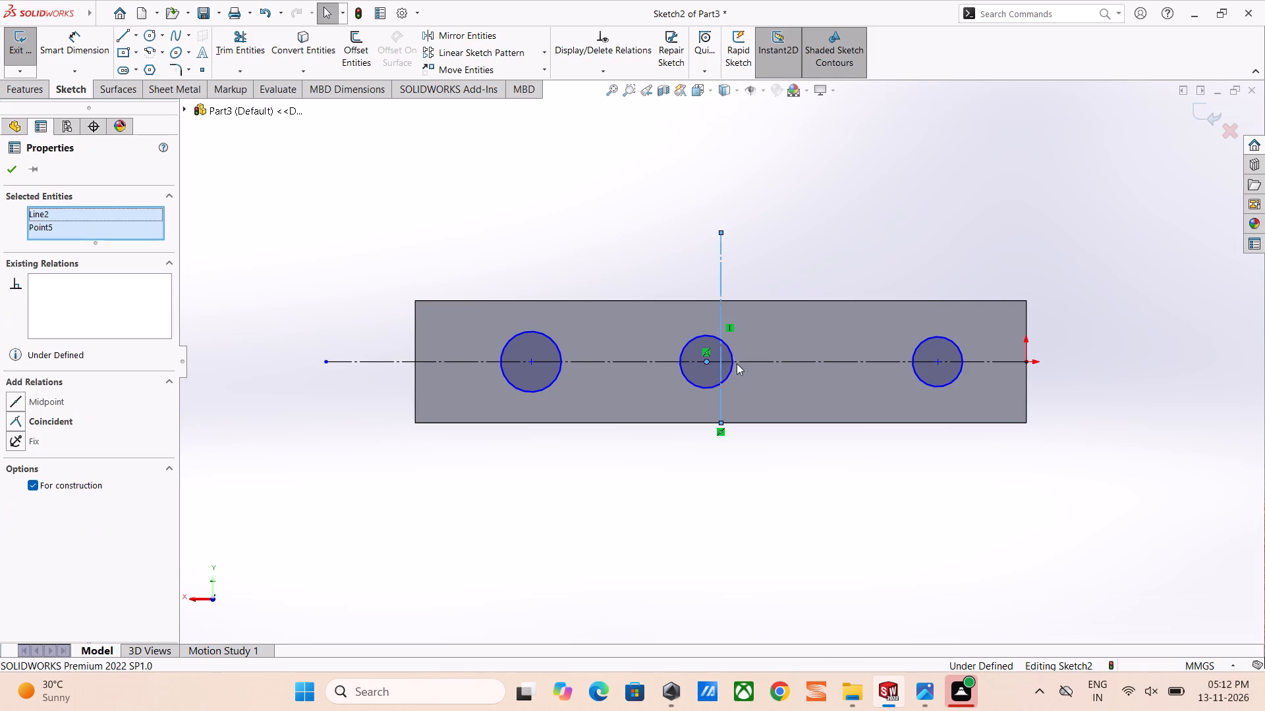
left_click(776, 290)
left_click(795, 239)
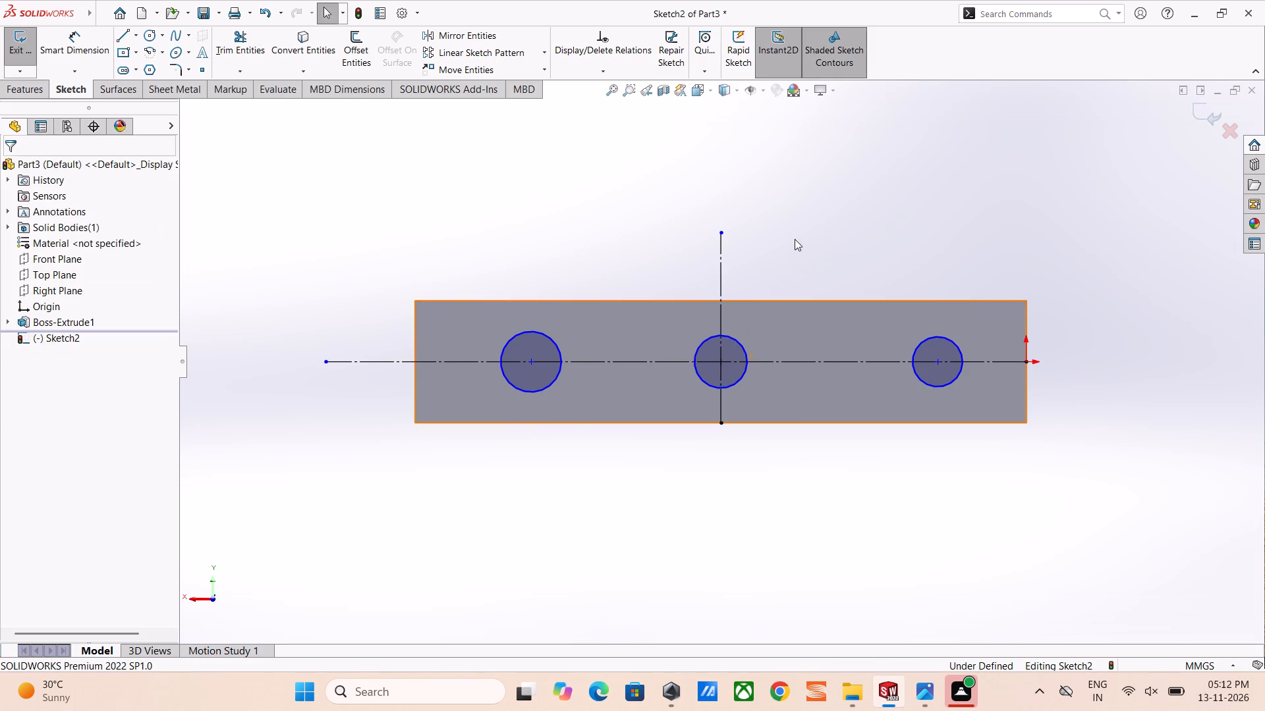
key("Escape")
Dimension the center distance between the two outer circles to 60 mm with Smart Dimension.
right_click_drag(628, 487, 695, 485)
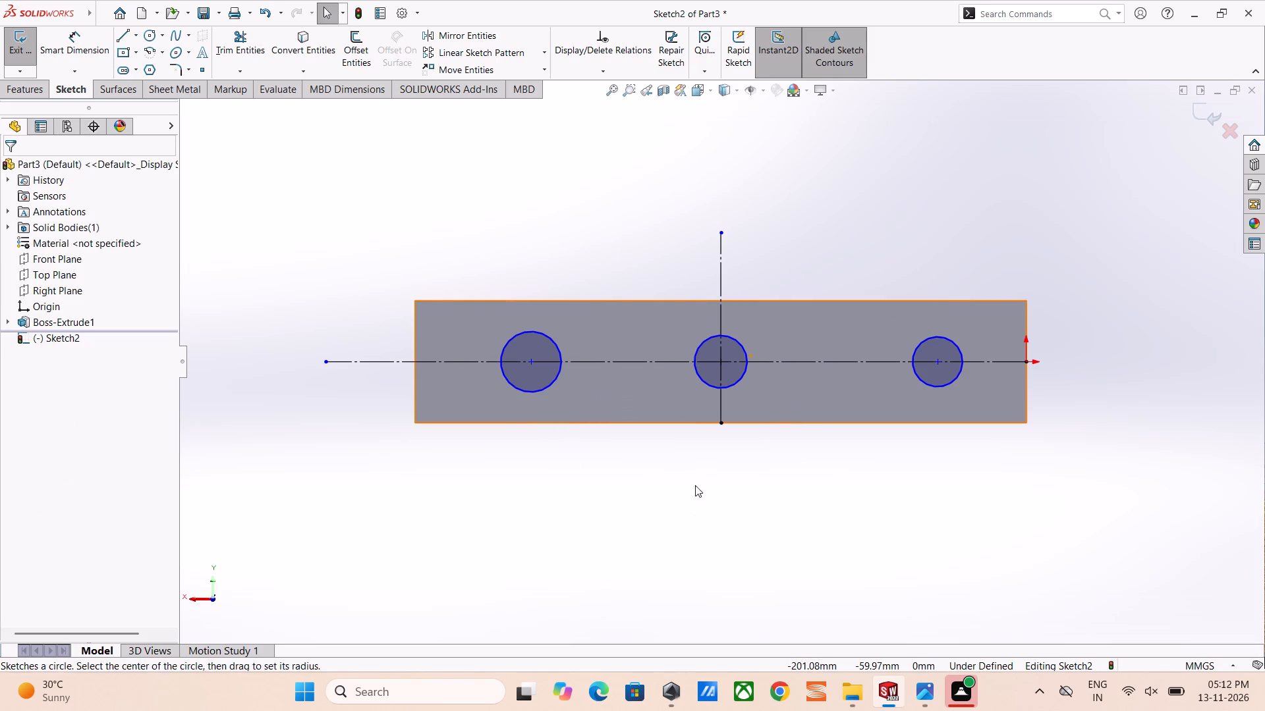
right_click_drag(695, 485, 620, 486)
right_click_drag(622, 496, 576, 348)
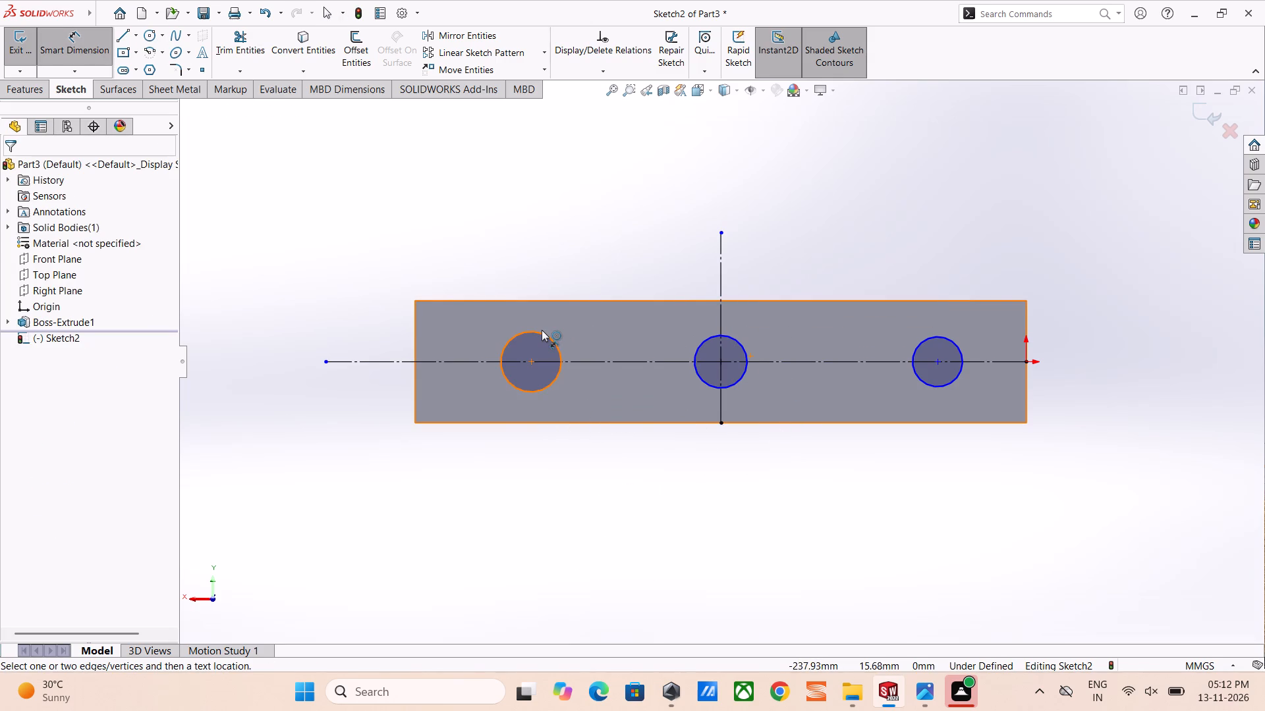
left_click(544, 333)
left_click(936, 334)
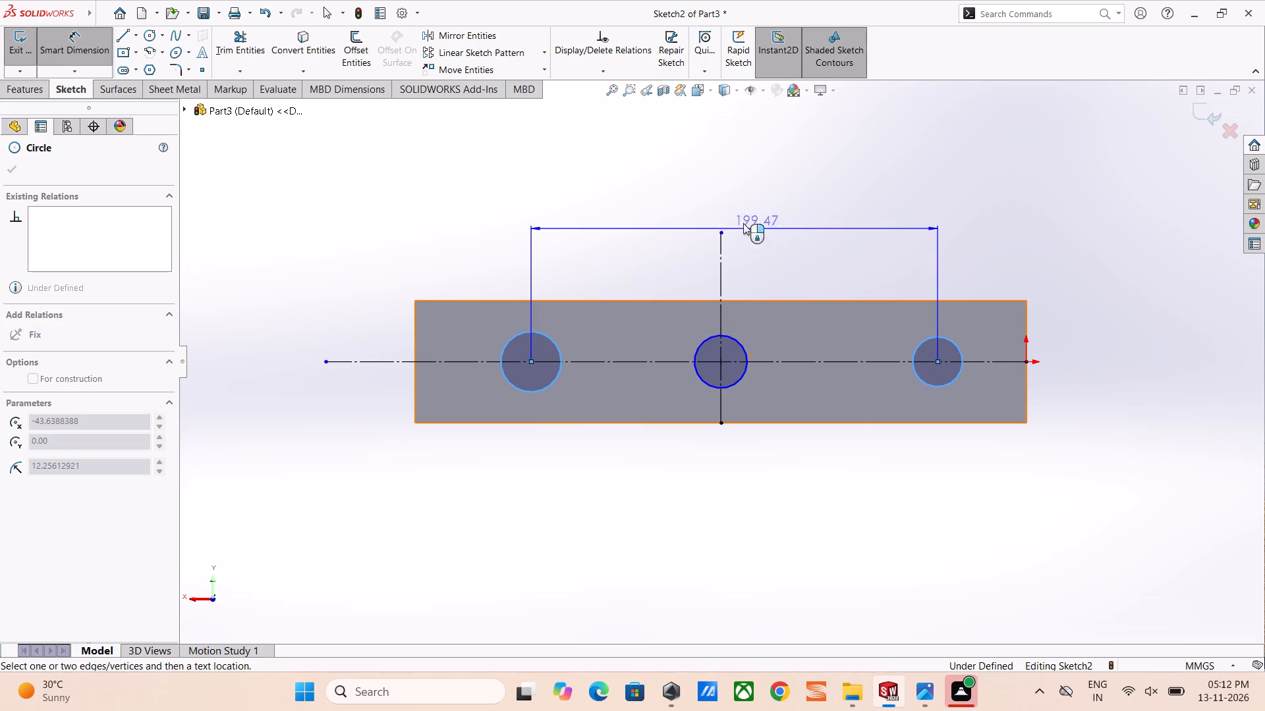
left_click(719, 216)
type("60")
key("Return")
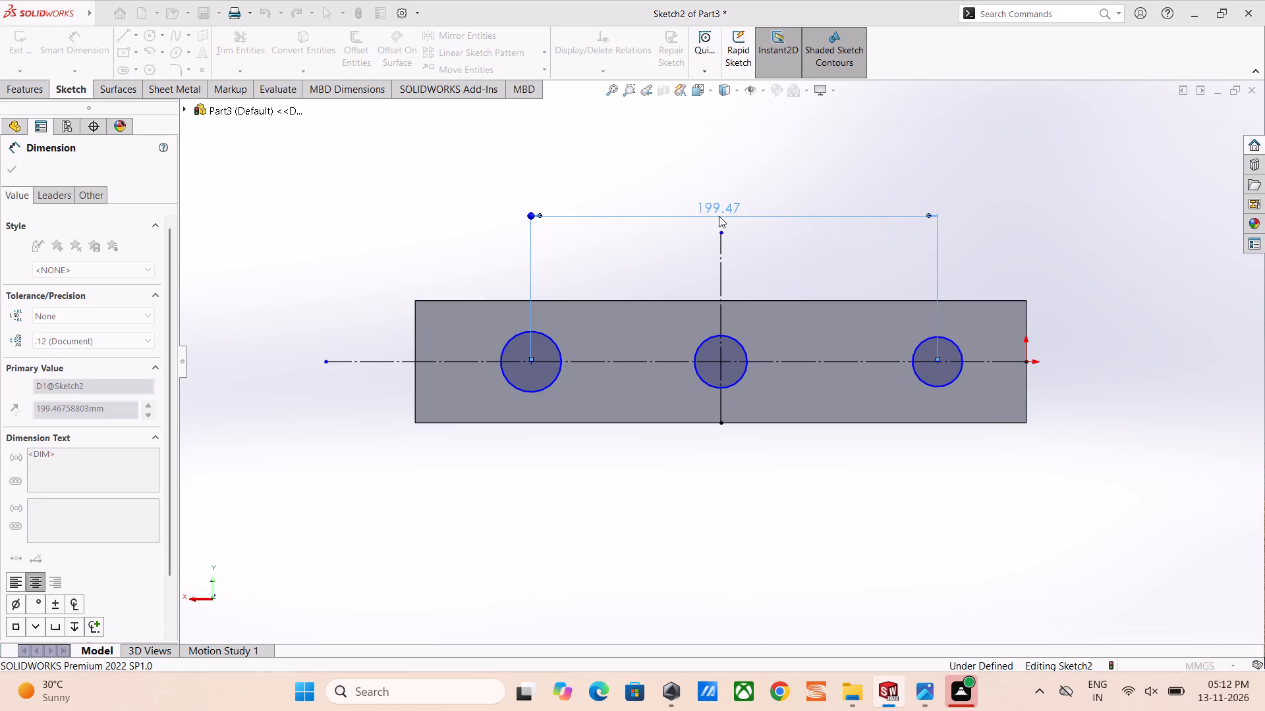
key("Escape")
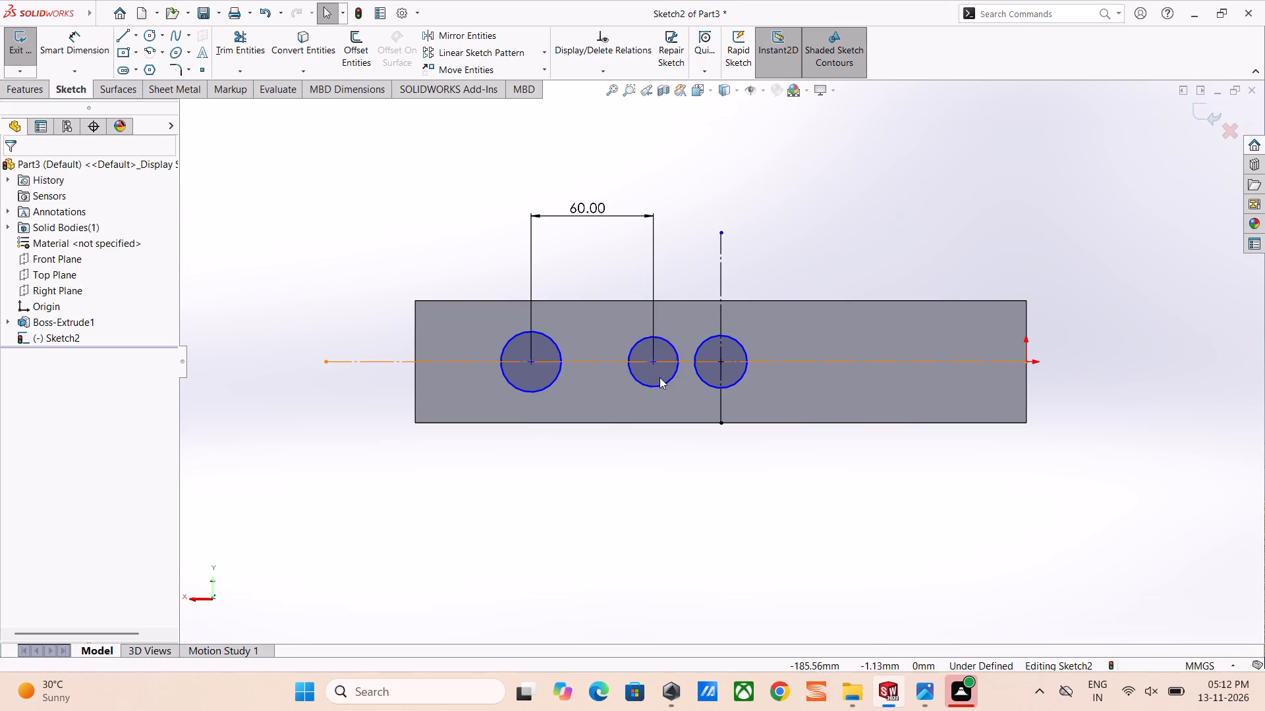
Apply an Equal relation to all three circles.
left_click_drag(665, 384, 673, 381)
key("Escape")
left_click(548, 386, "ctrl")
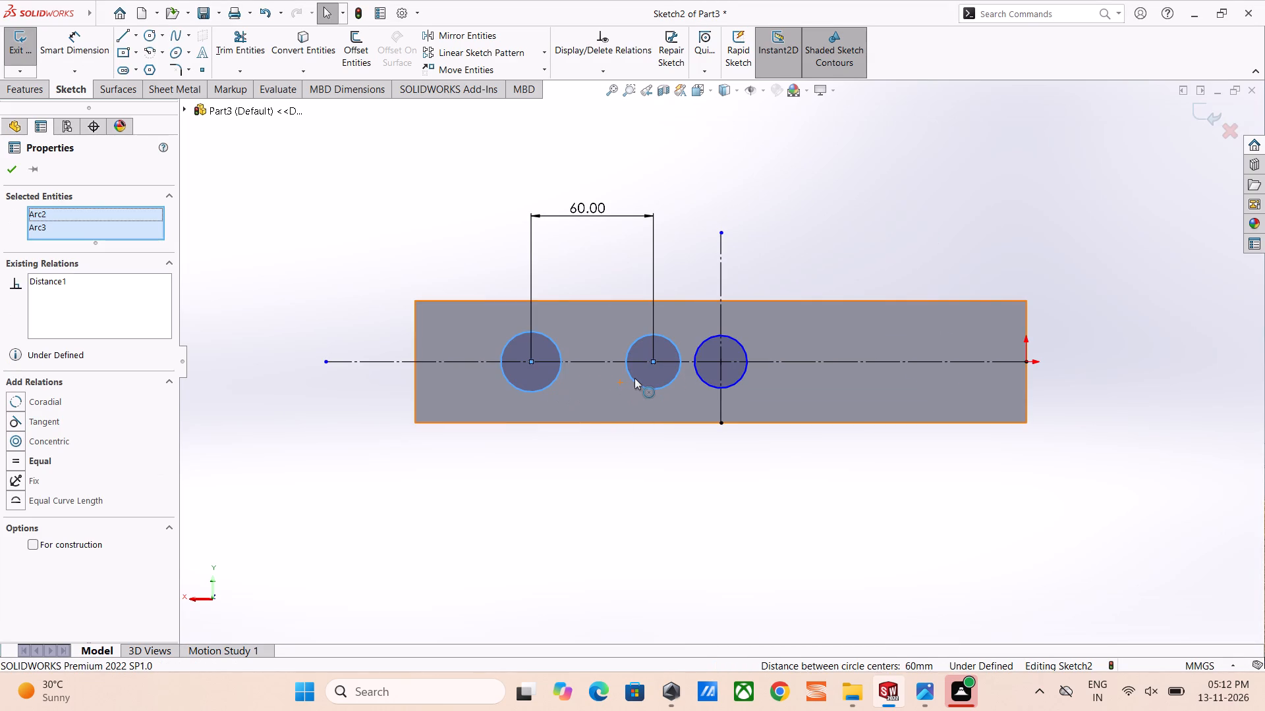
left_click(634, 378, "ctrl")
left_click(669, 384, "ctrl")
left_click(706, 381, "ctrl")
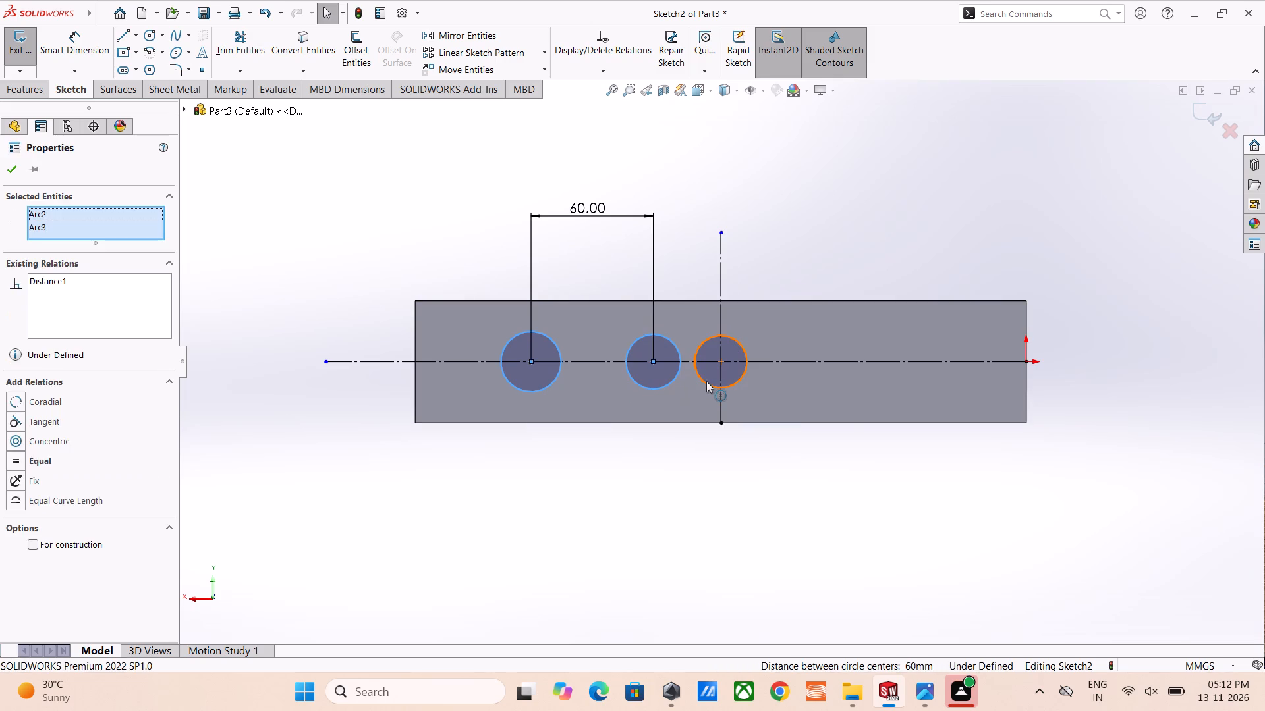
left_click(789, 324)
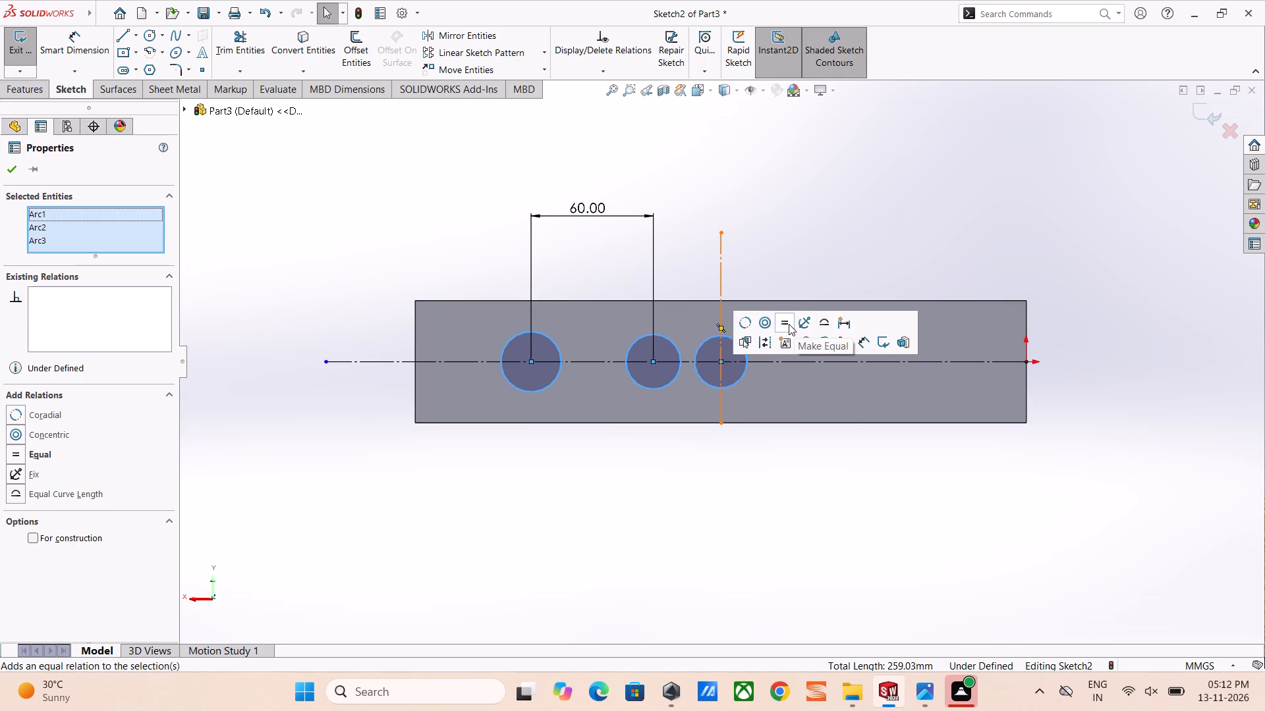
left_click(793, 229)
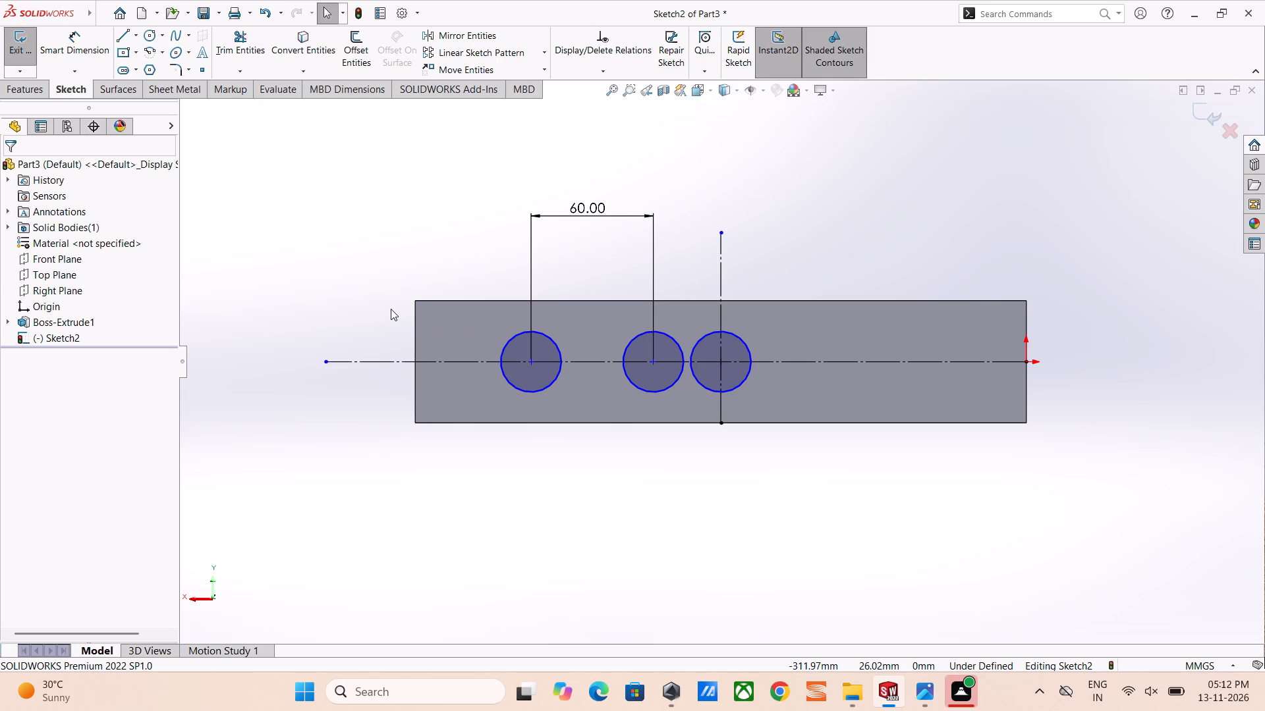
Make the centers of the two 60 mm-spaced circles symmetric about the vertical construction line.
left_click(656, 365, "ctrl")
left_click(532, 362, "ctrl")
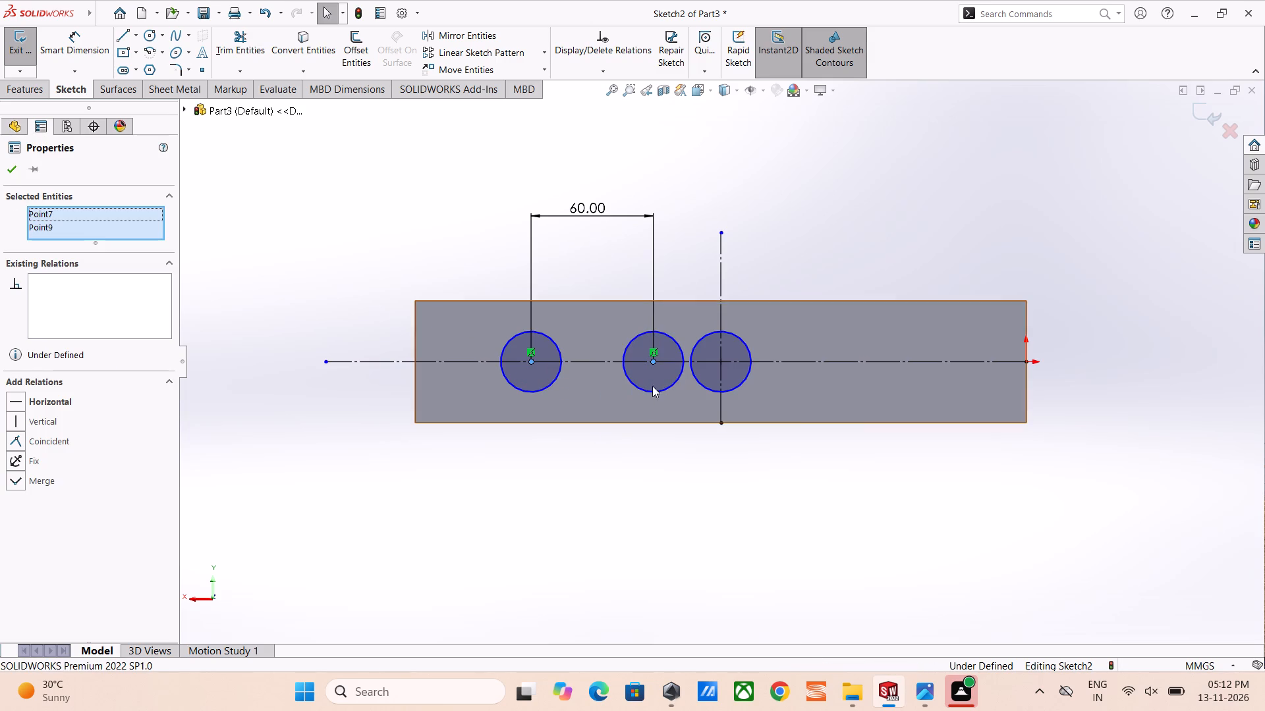
left_click(717, 400, "ctrl")
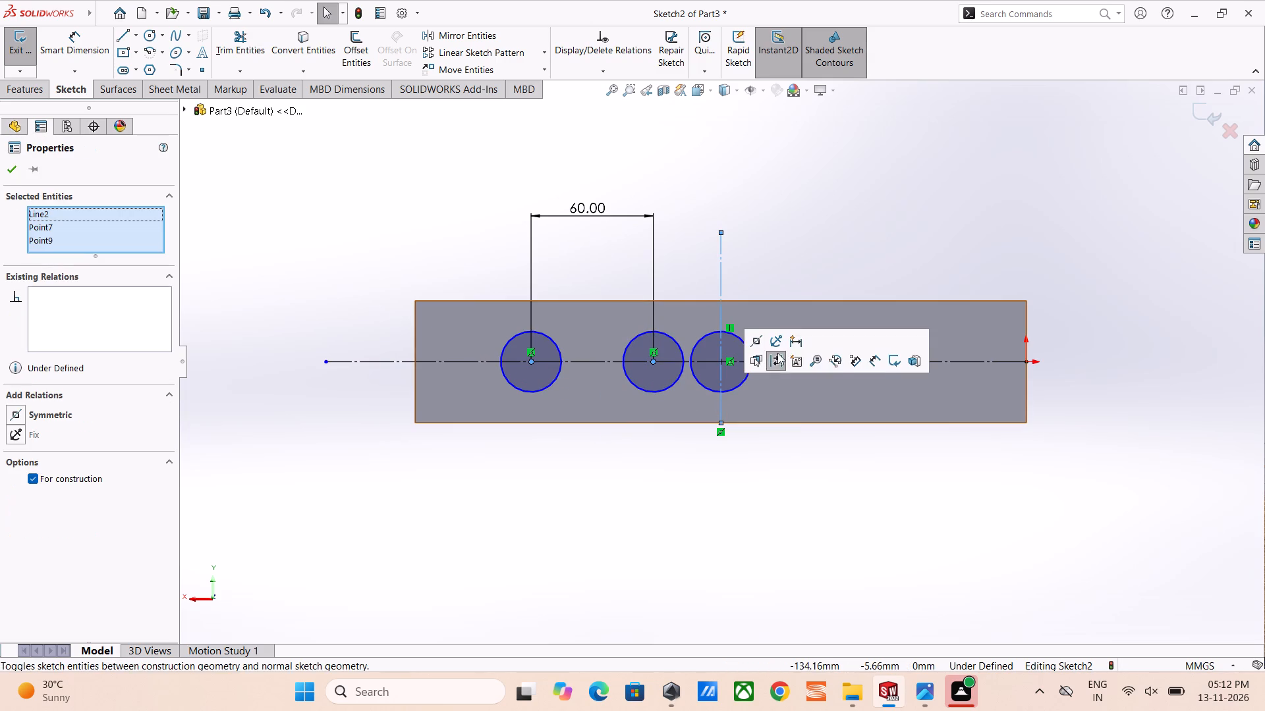
left_click(759, 338)
left_click(820, 215)
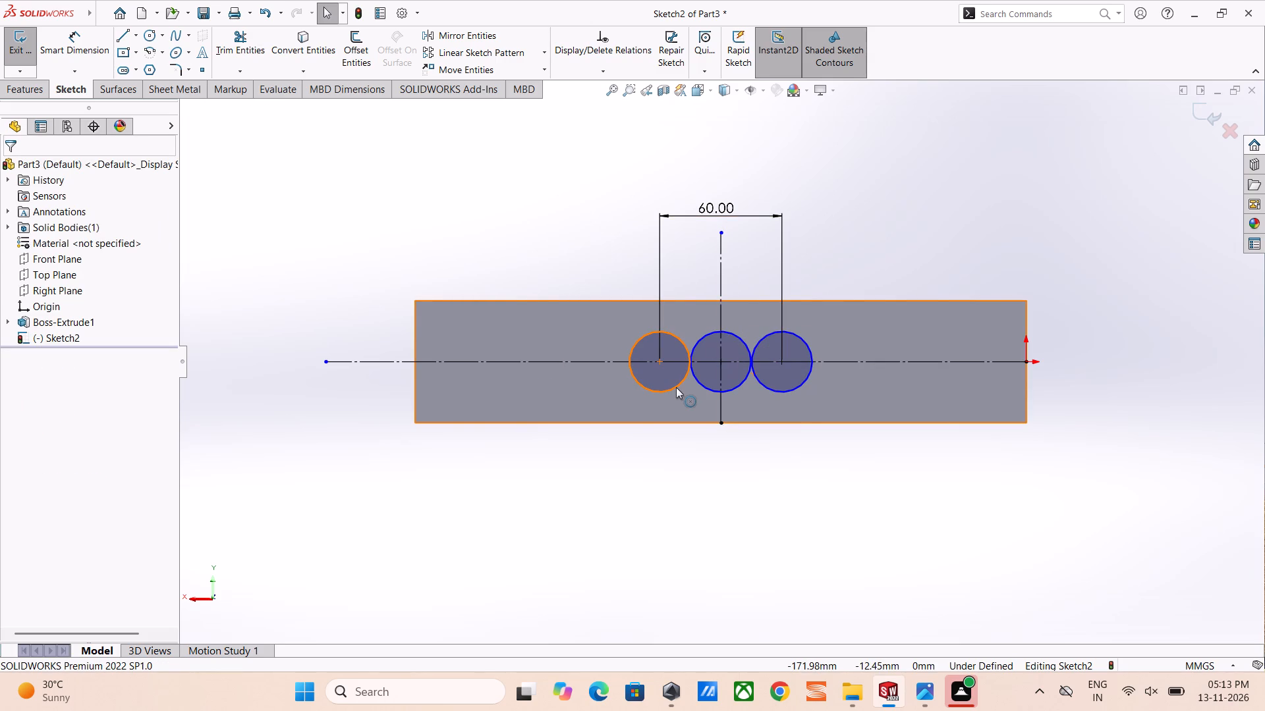
Dimension the middle circle's diameter to 10 mm with Smart Dimension and exit the hole sketch.
right_click_drag(685, 548, 643, 390)
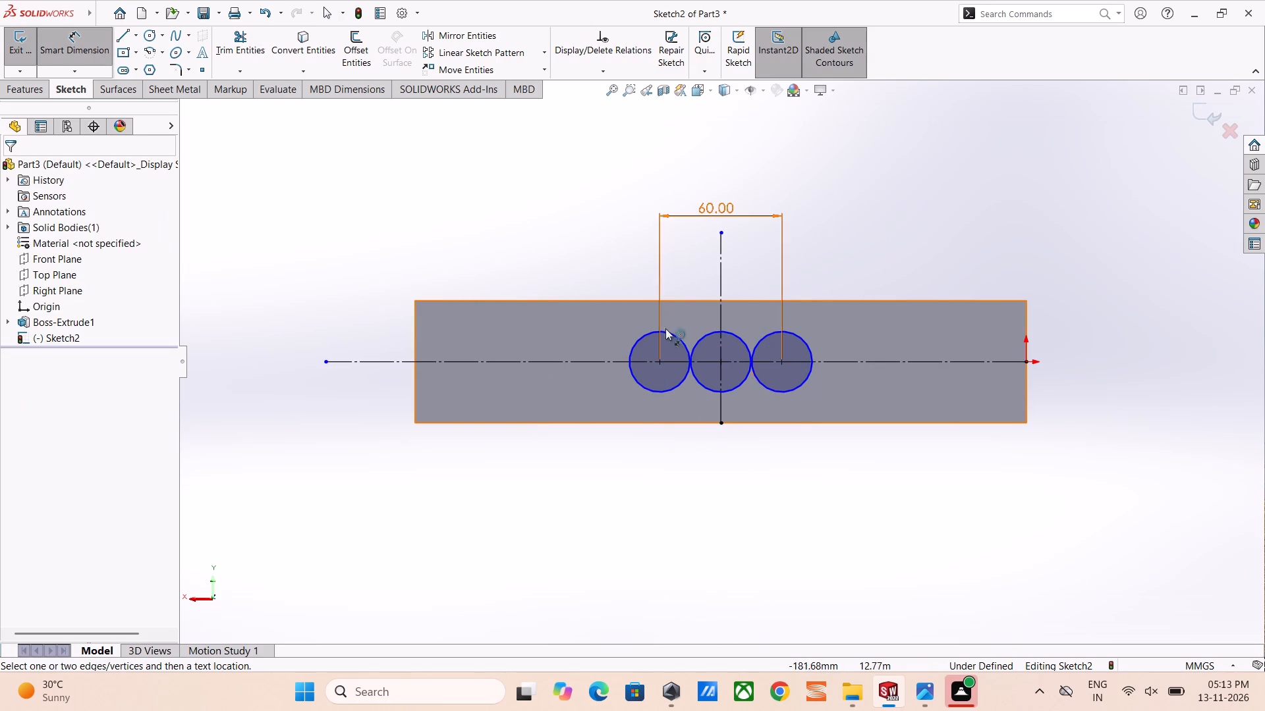
left_click(702, 335)
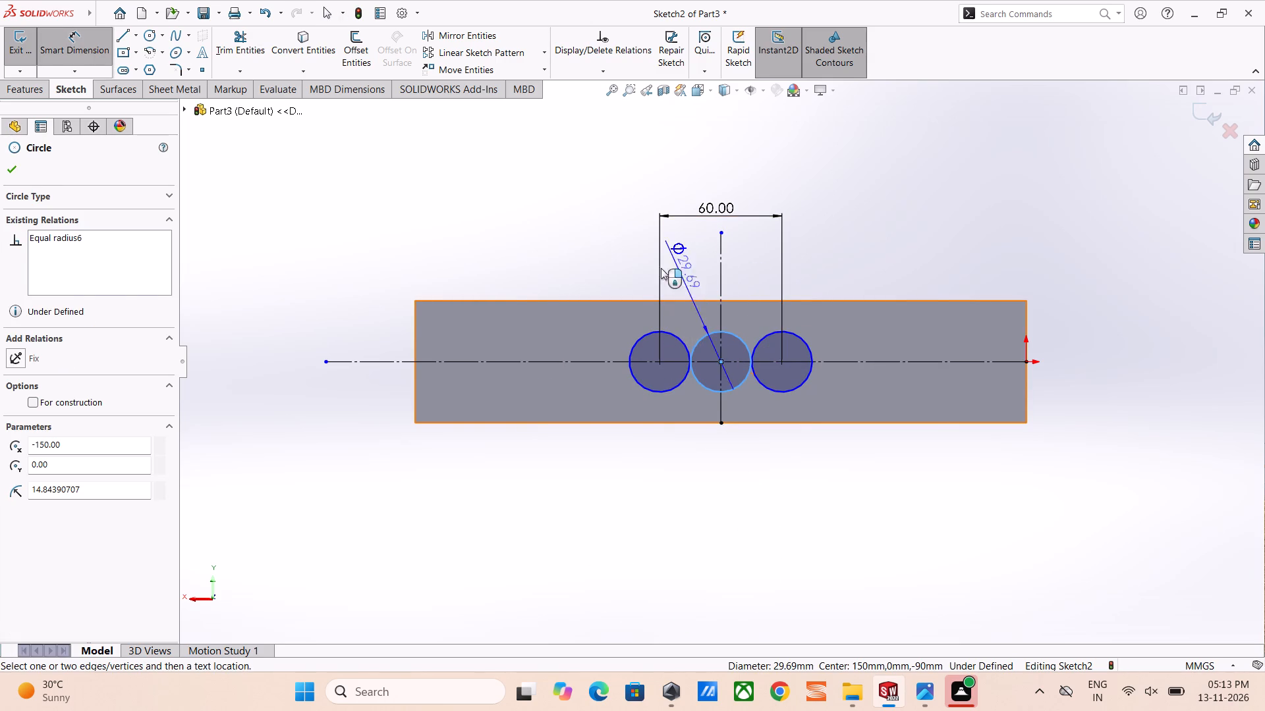
left_click(608, 268)
type("10")
key("Return")
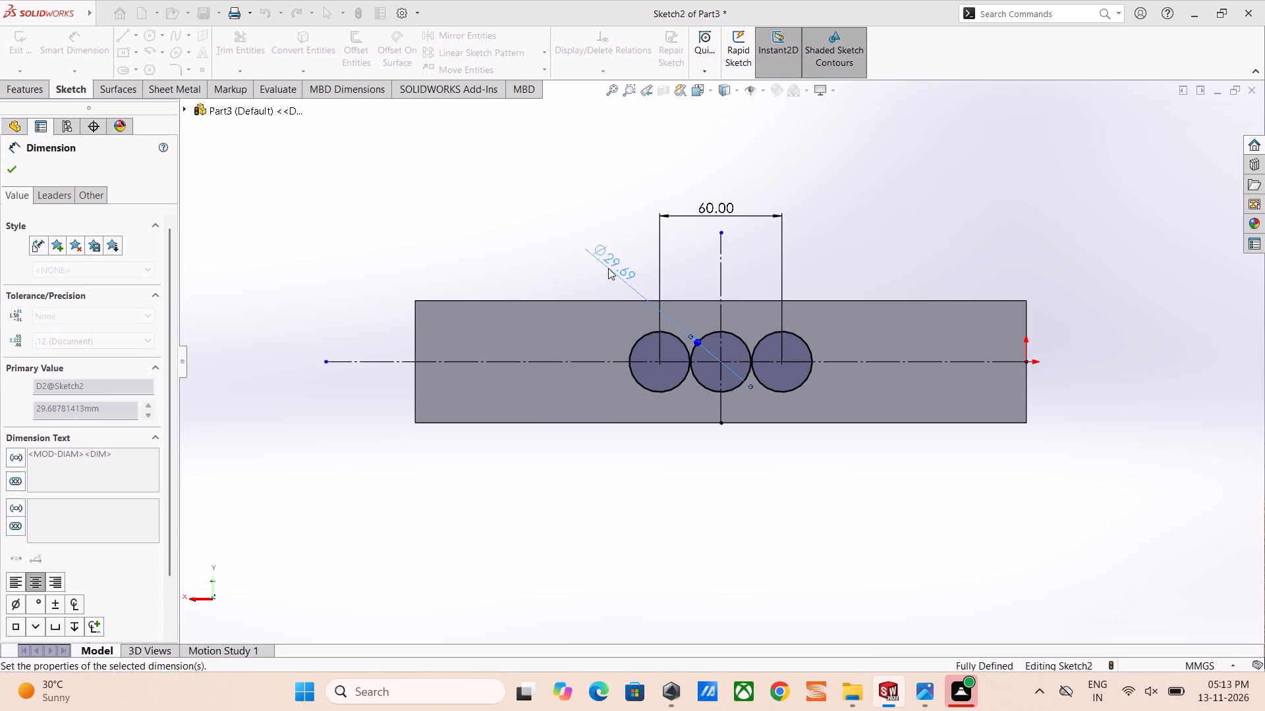
left_click(9, 174)
left_click(45, 336)
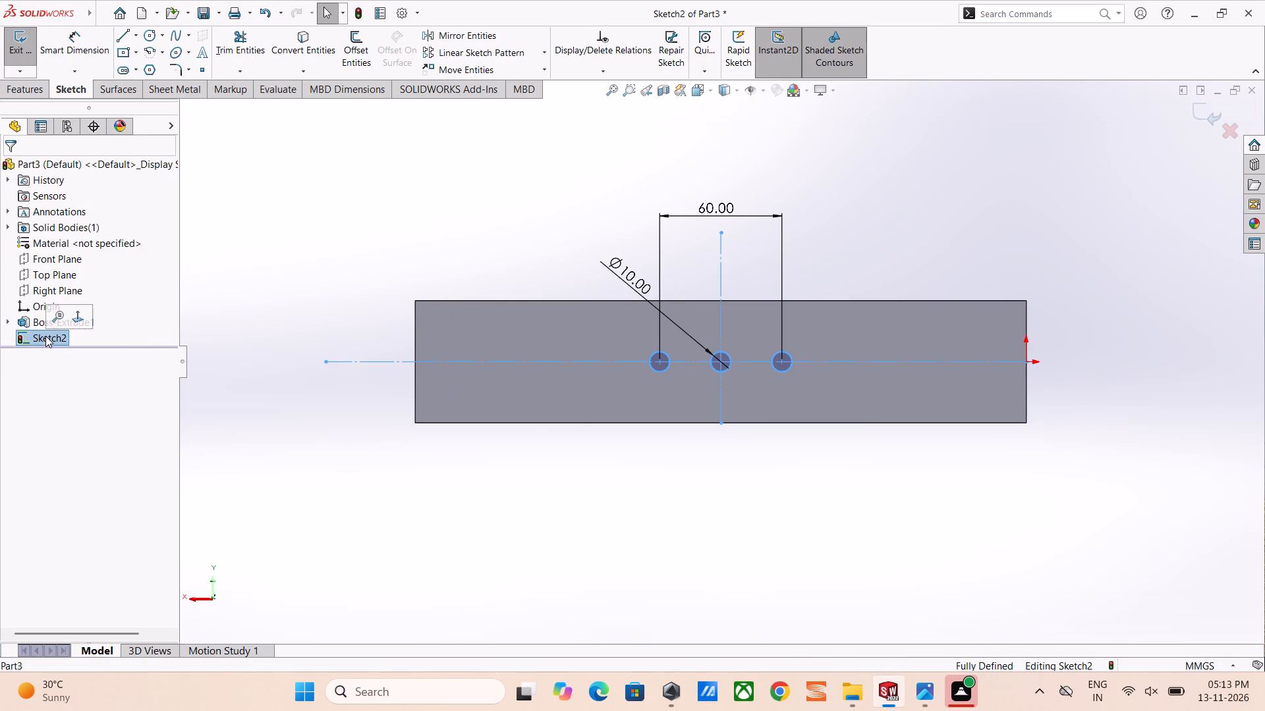
left_click(45, 336)
left_click(4, 322)
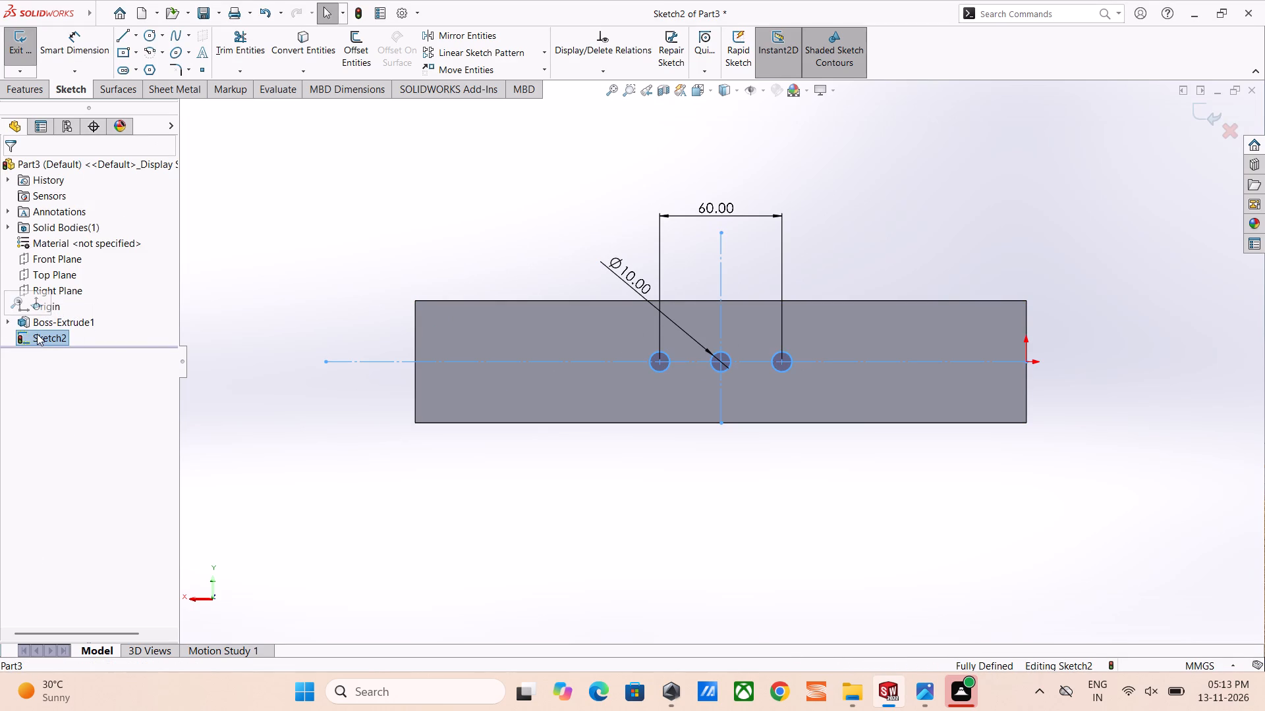
left_click(71, 382)
left_click(4, 322)
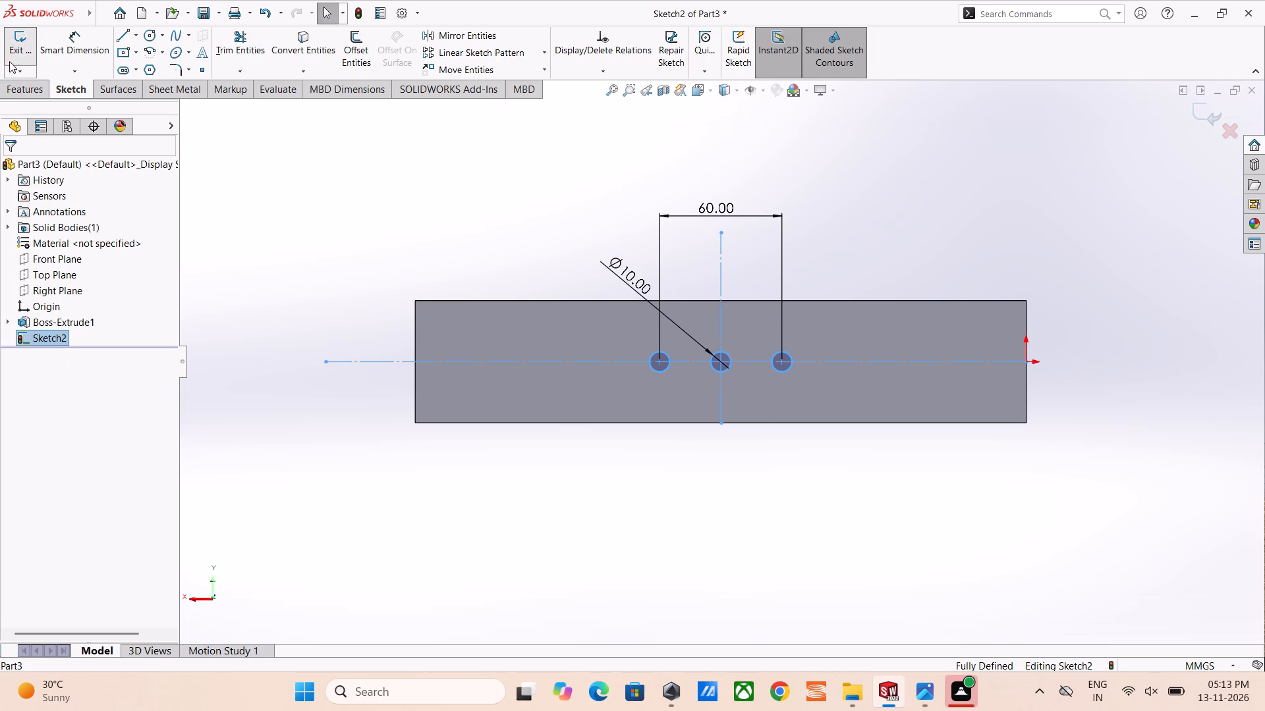
left_click(5, 50)
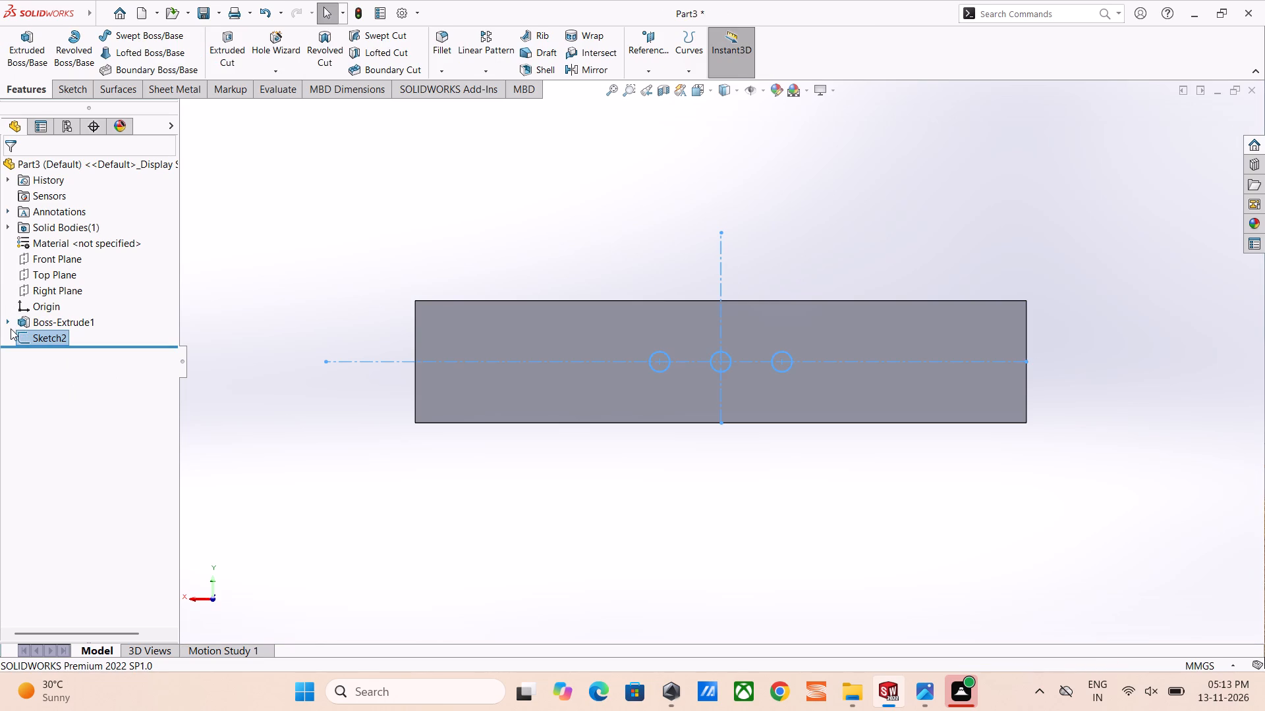
Show the dimensions of Boss-Extrude1's profile sketch and set the bracket's overall length to 100 mm.
left_click(11, 321)
left_click(38, 336)
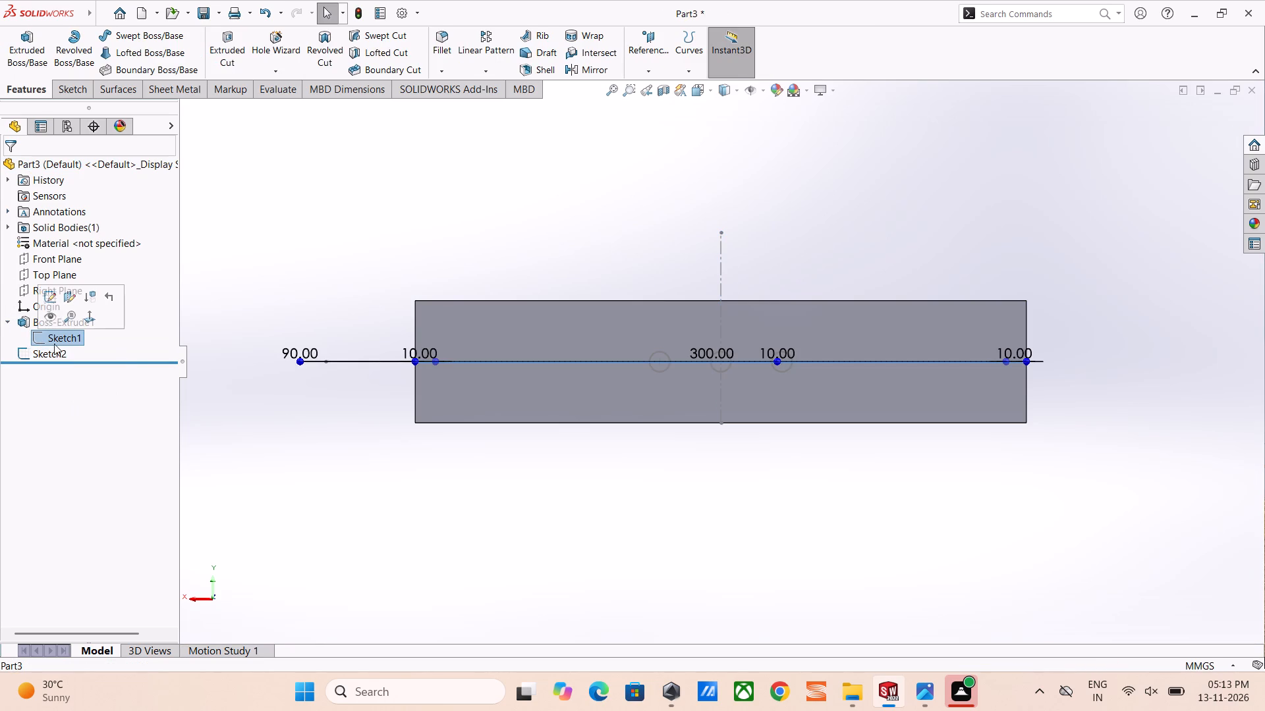
middle_click_drag(484, 454, 470, 228)
double_click(687, 161)
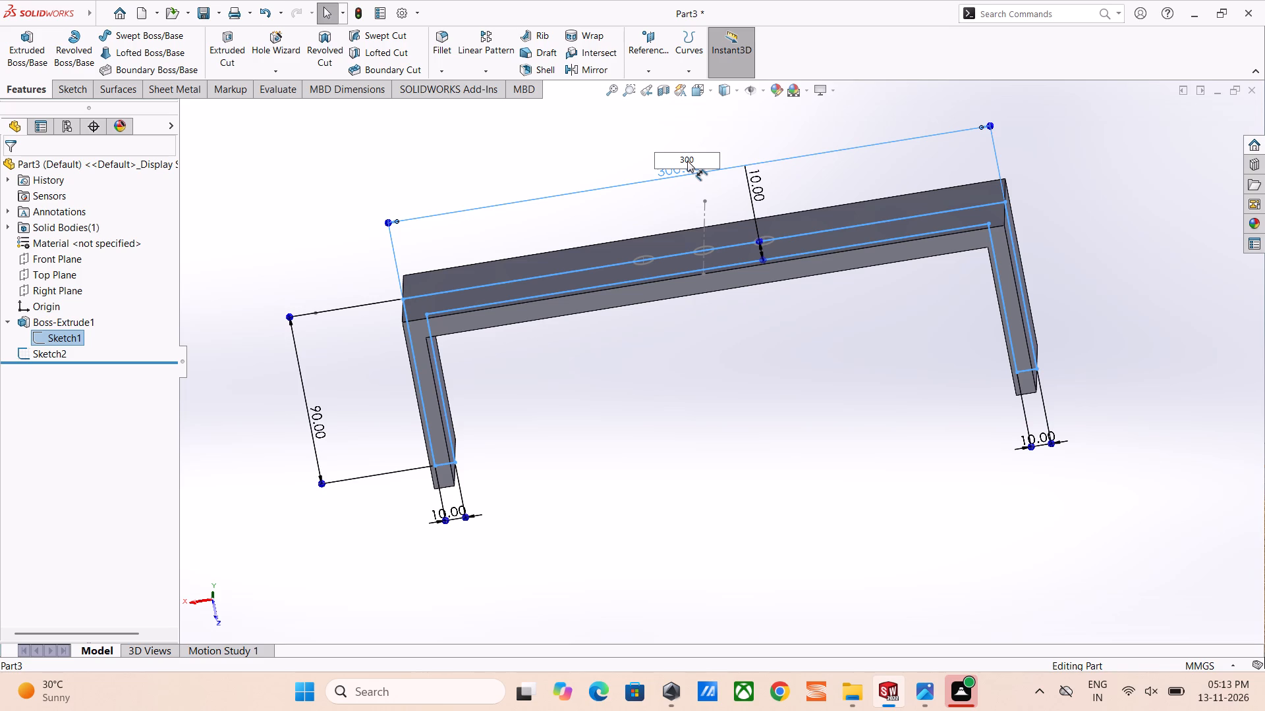
key("ctrl+z")
key("ctrl+a")
type("100")
key("Return")
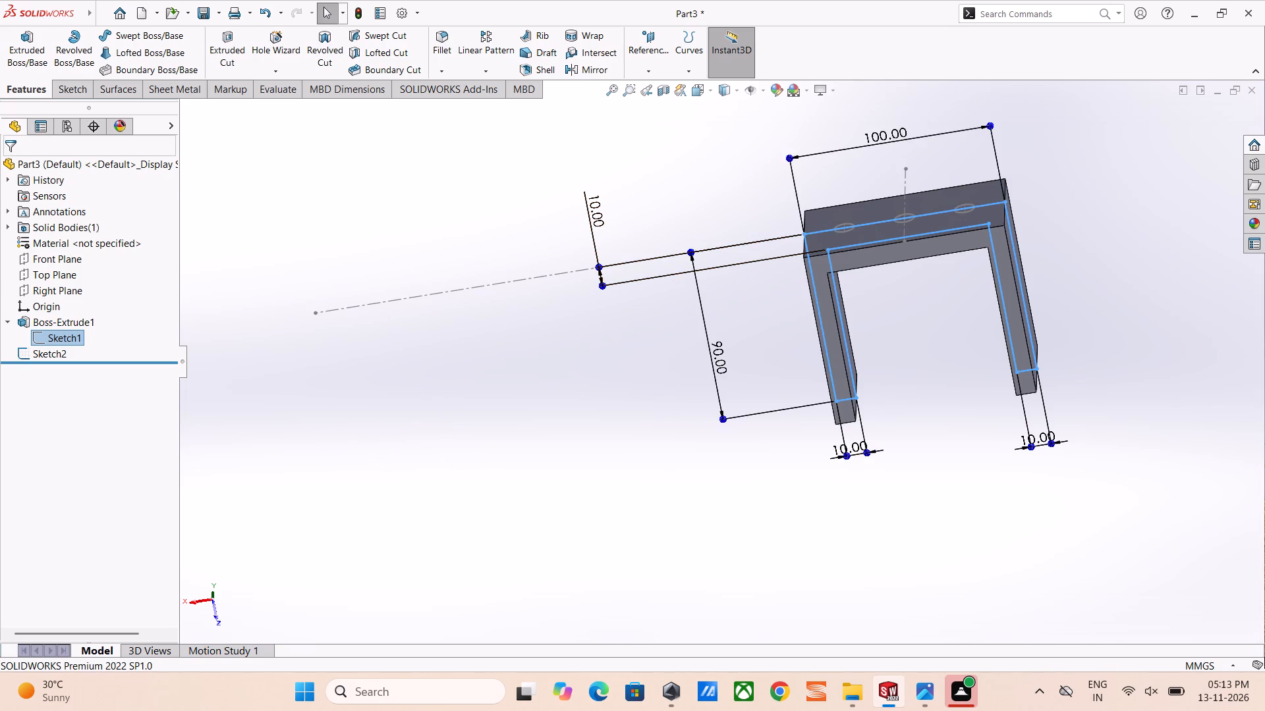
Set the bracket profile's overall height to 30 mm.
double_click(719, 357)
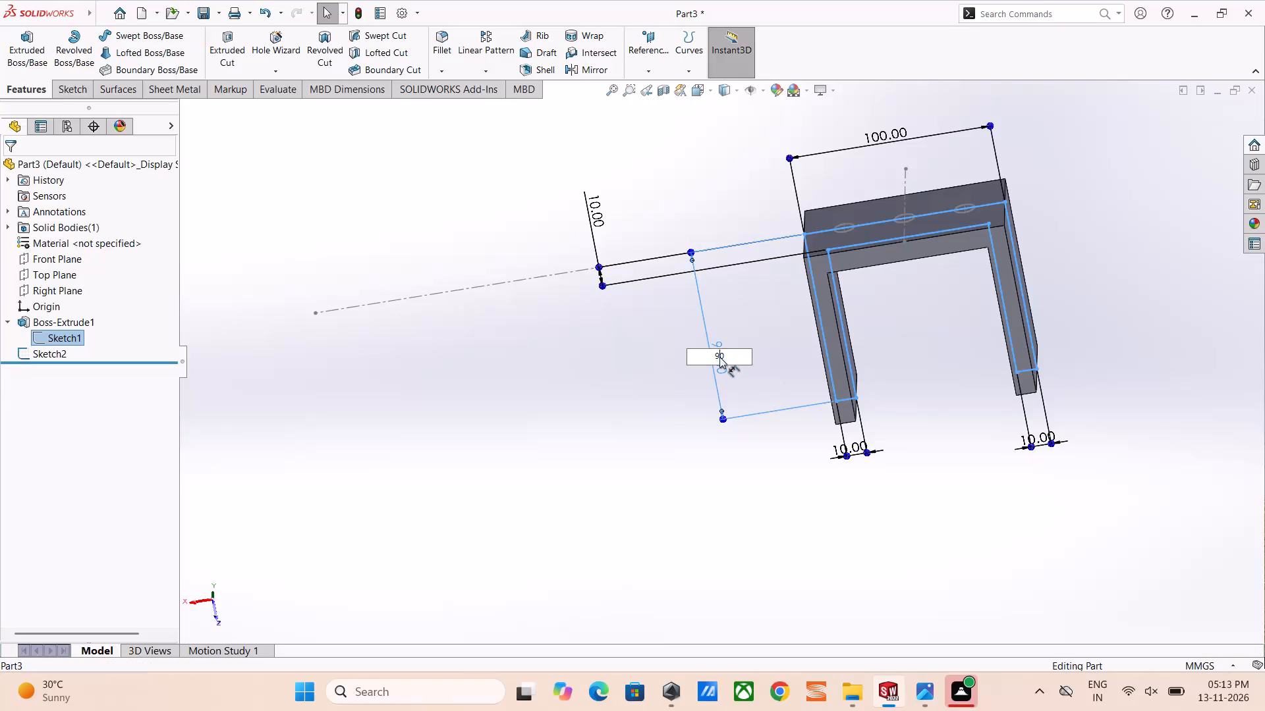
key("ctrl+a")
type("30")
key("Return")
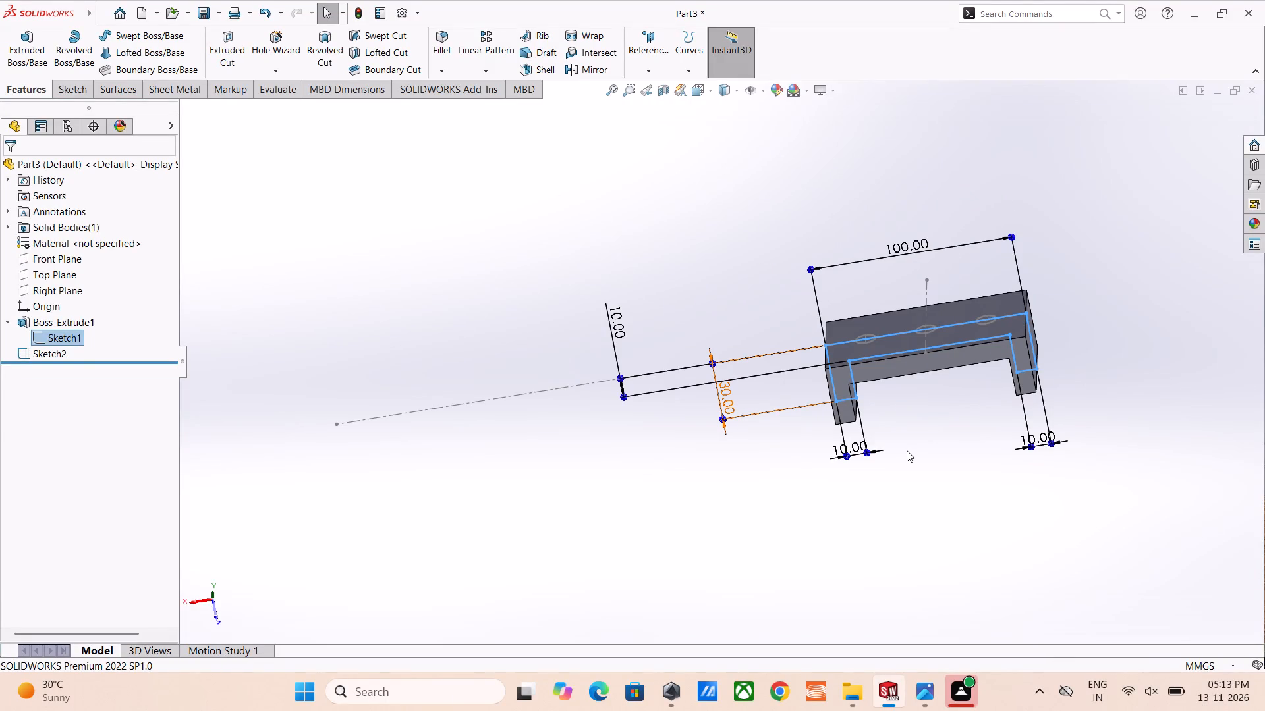
Set the thickness of both bracket legs to 6 mm.
middle_click_drag(970, 396, 962, 289)
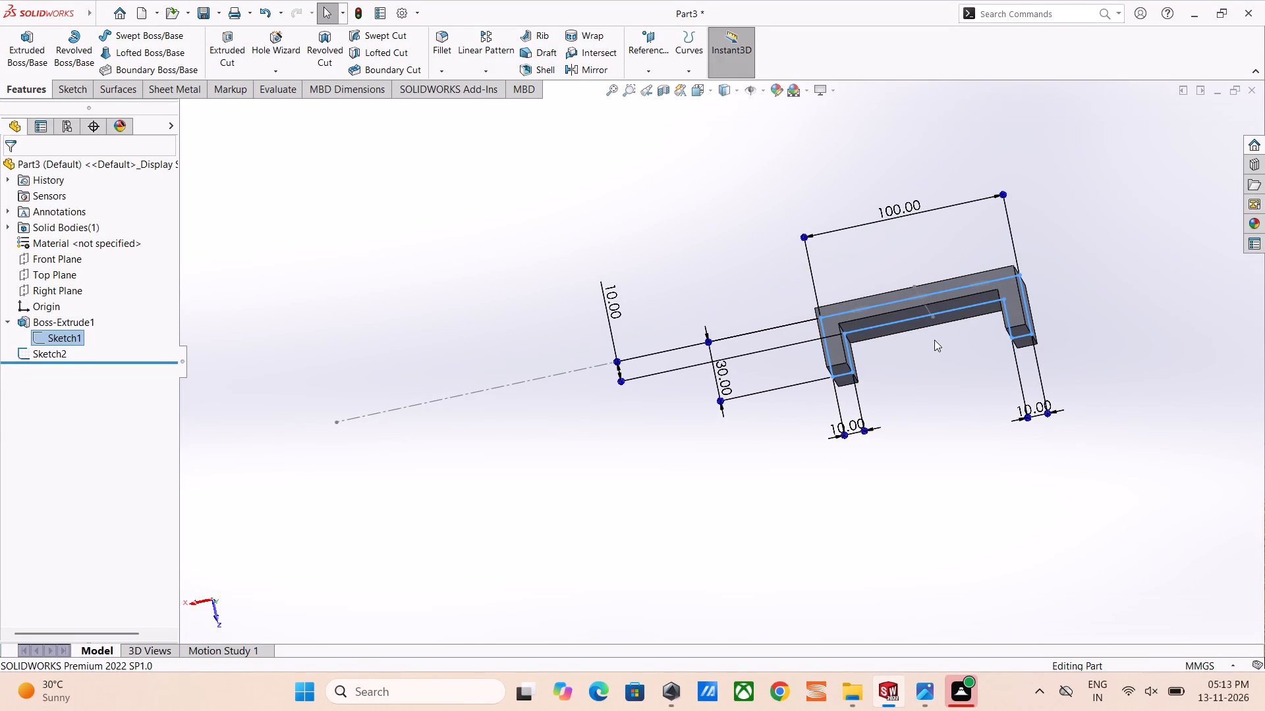
middle_click_drag(942, 389, 947, 417)
double_click(855, 433)
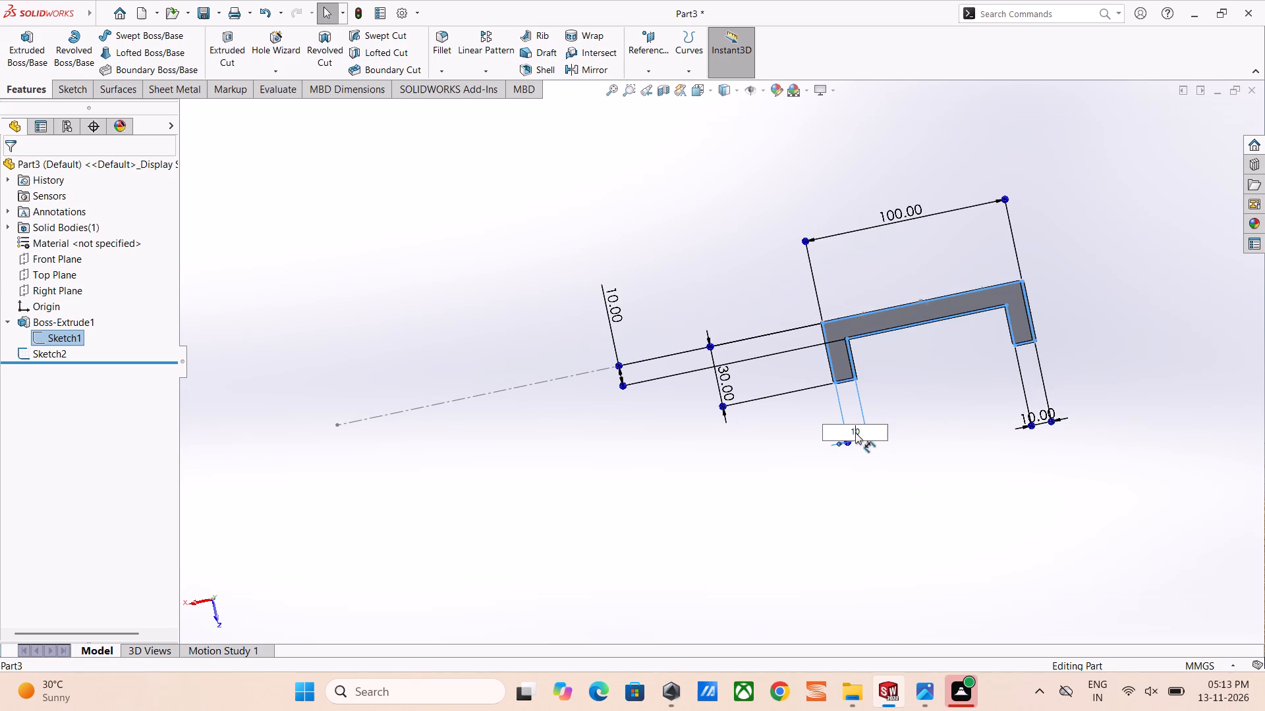
key("ctrl+a")
key("6")
key("Return")
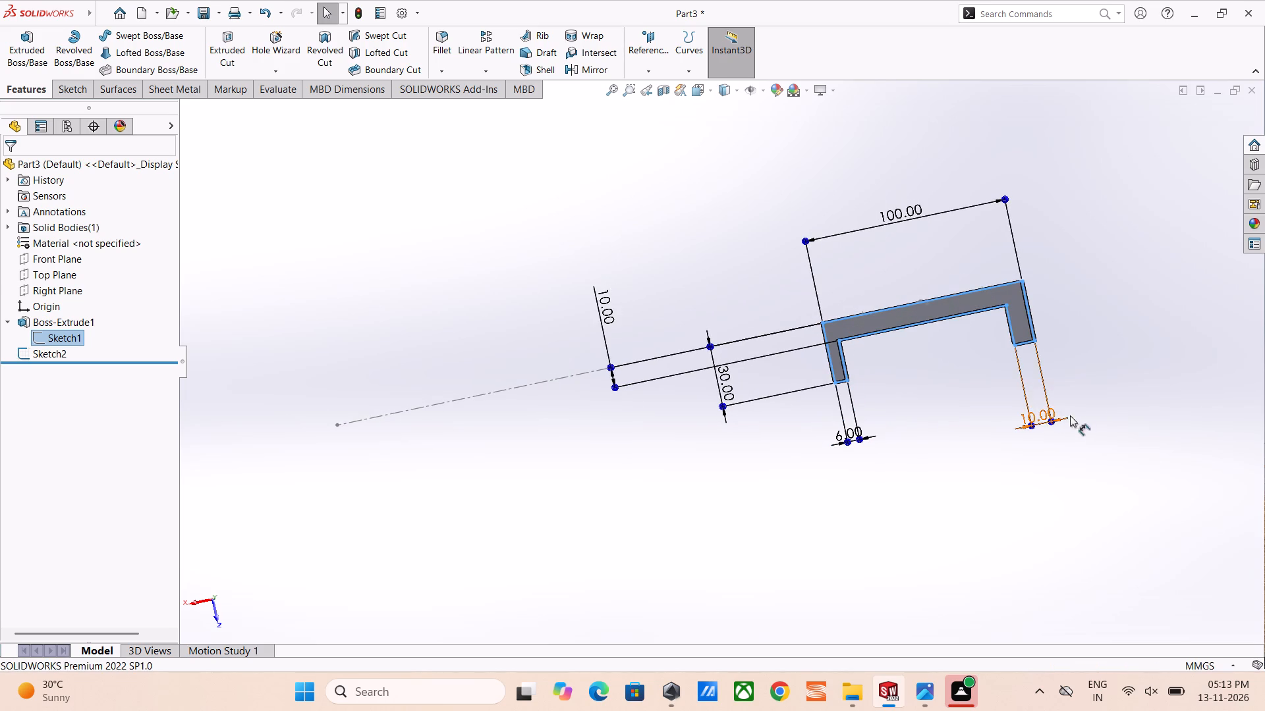
double_click(1040, 417)
key("ctrl+a")
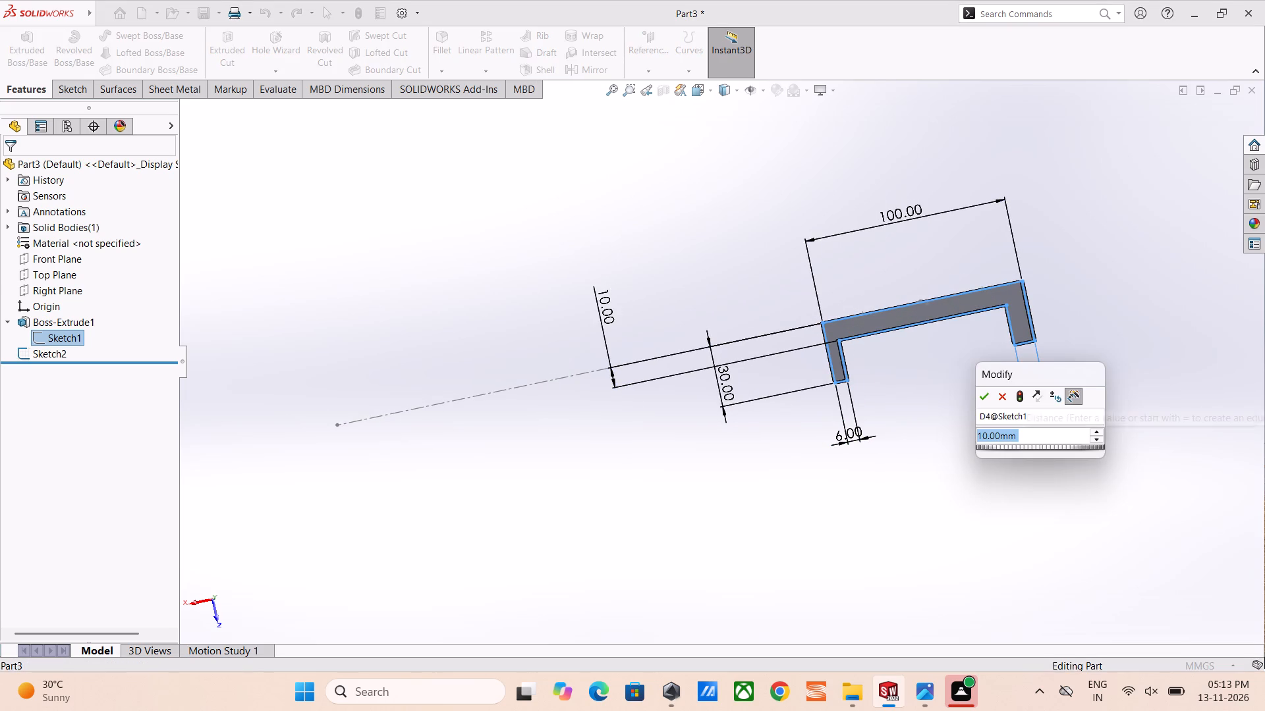
key("6")
key("Return")
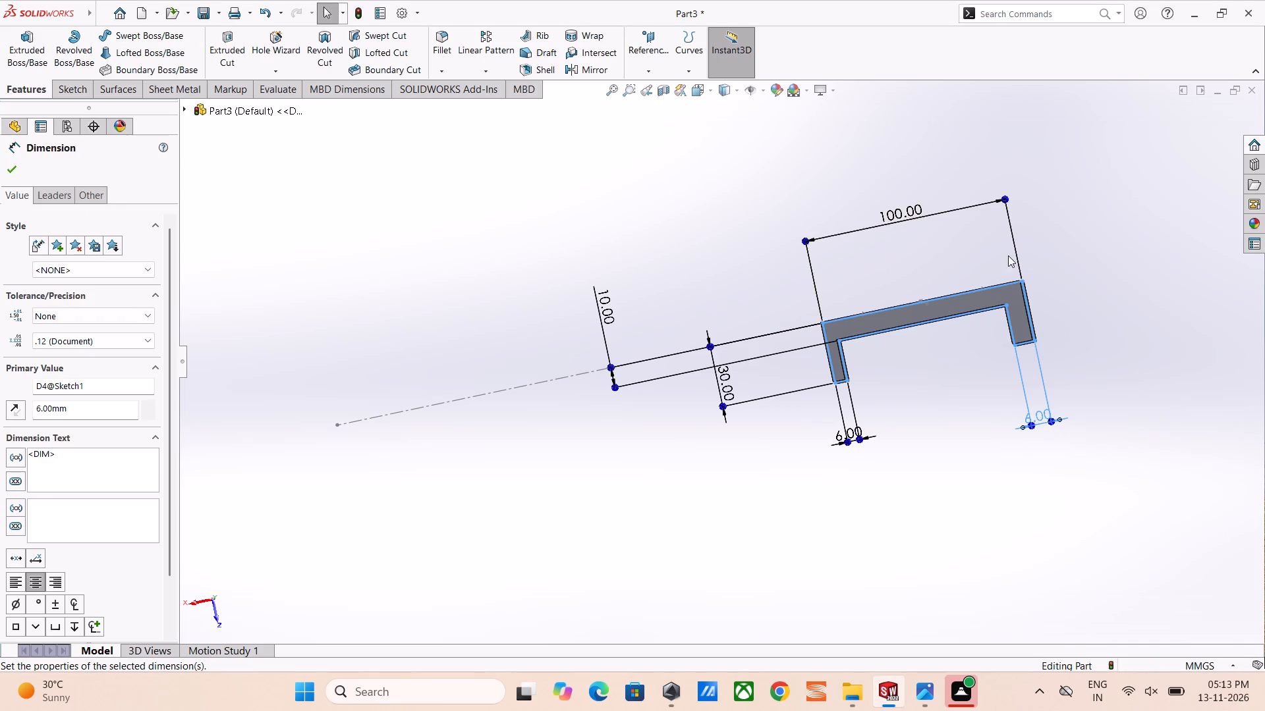
Set the thickness of the bracket's top plate to 6 mm.
middle_click_drag(1007, 255, 1017, 270)
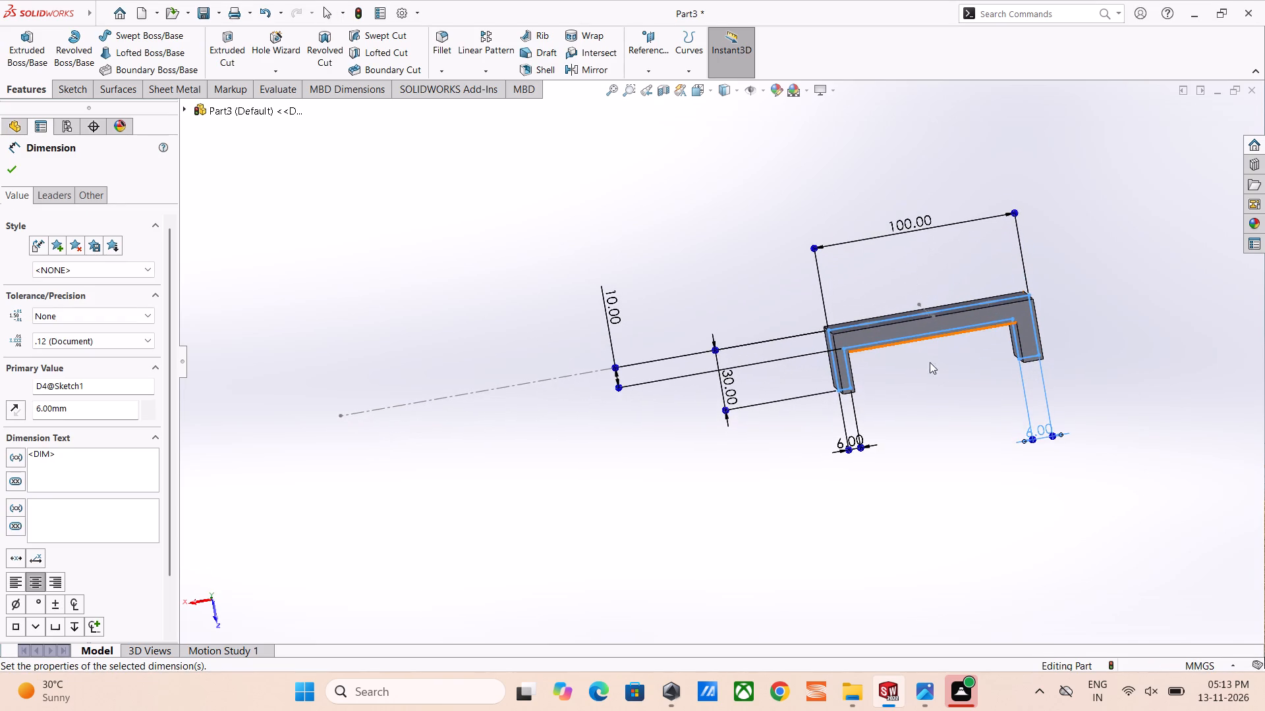
double_click(611, 312)
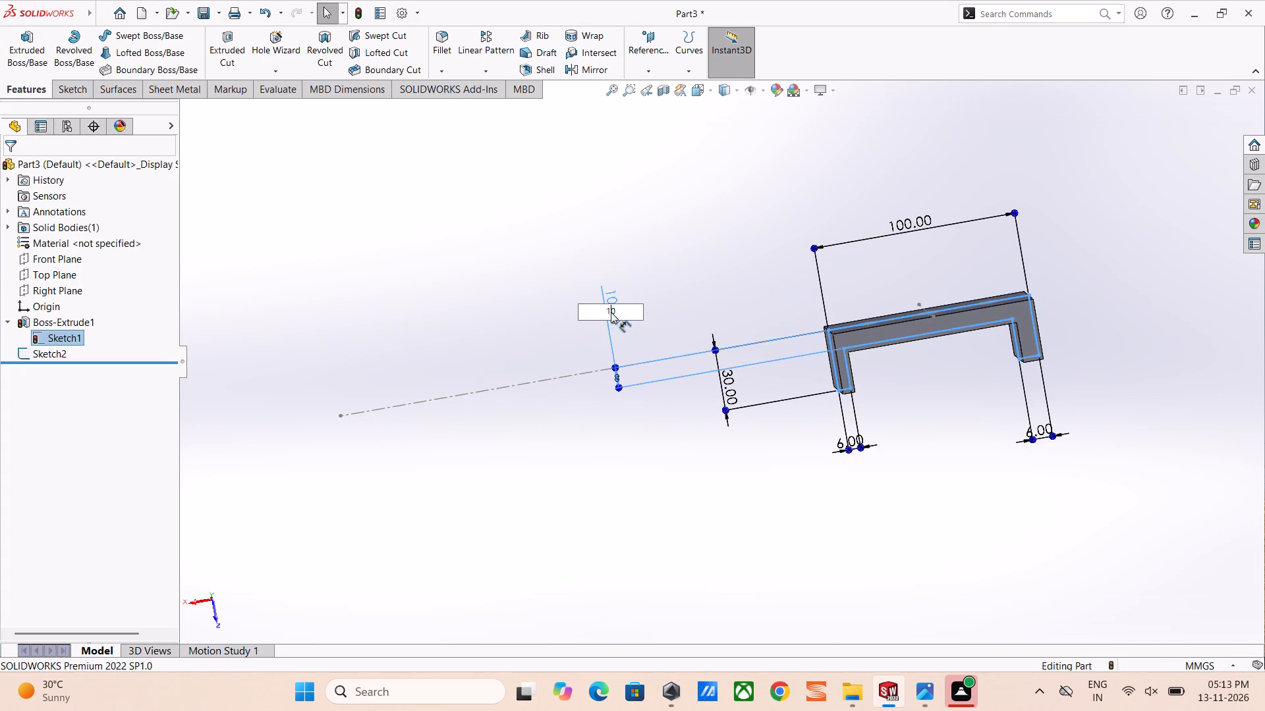
key("ctrl+a")
key("6")
key("Return")
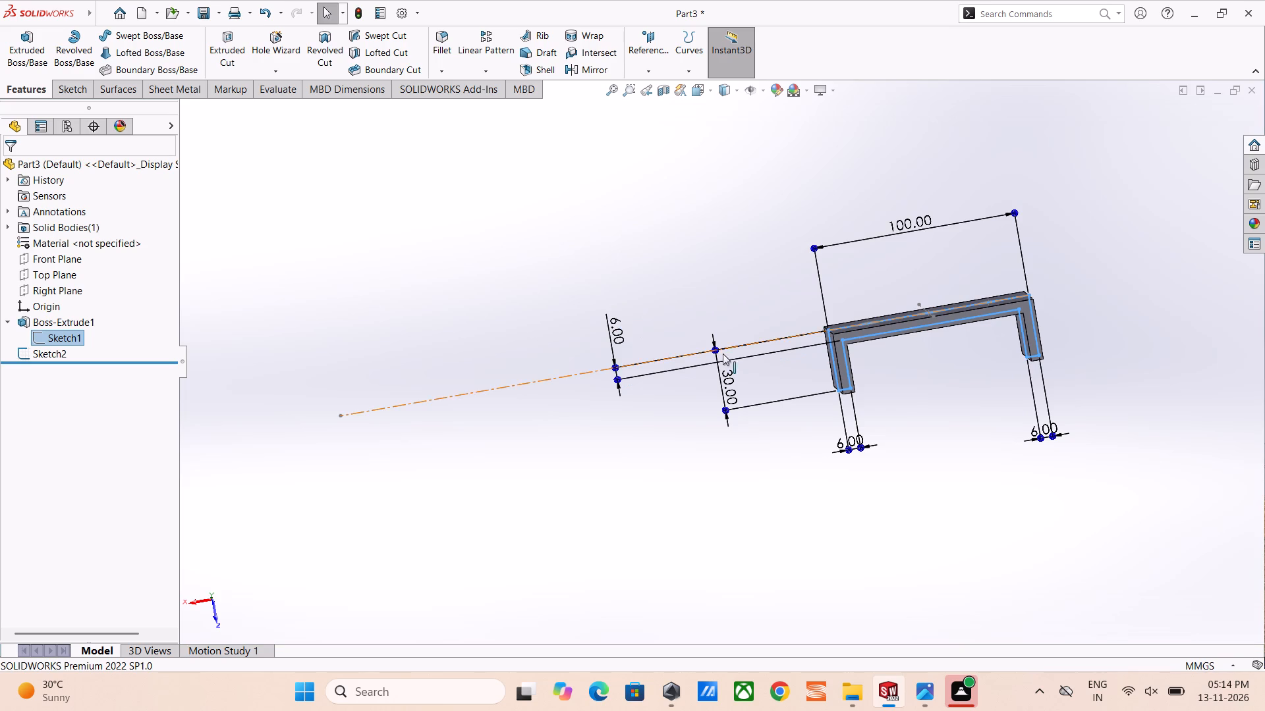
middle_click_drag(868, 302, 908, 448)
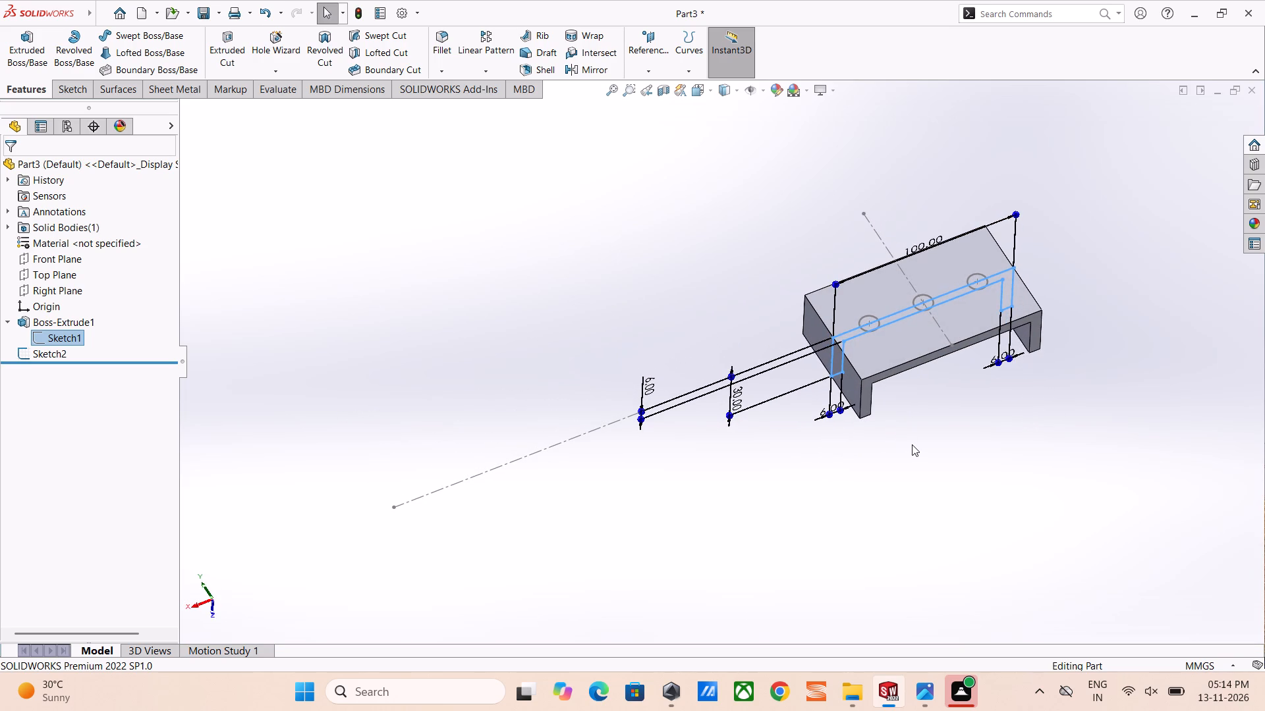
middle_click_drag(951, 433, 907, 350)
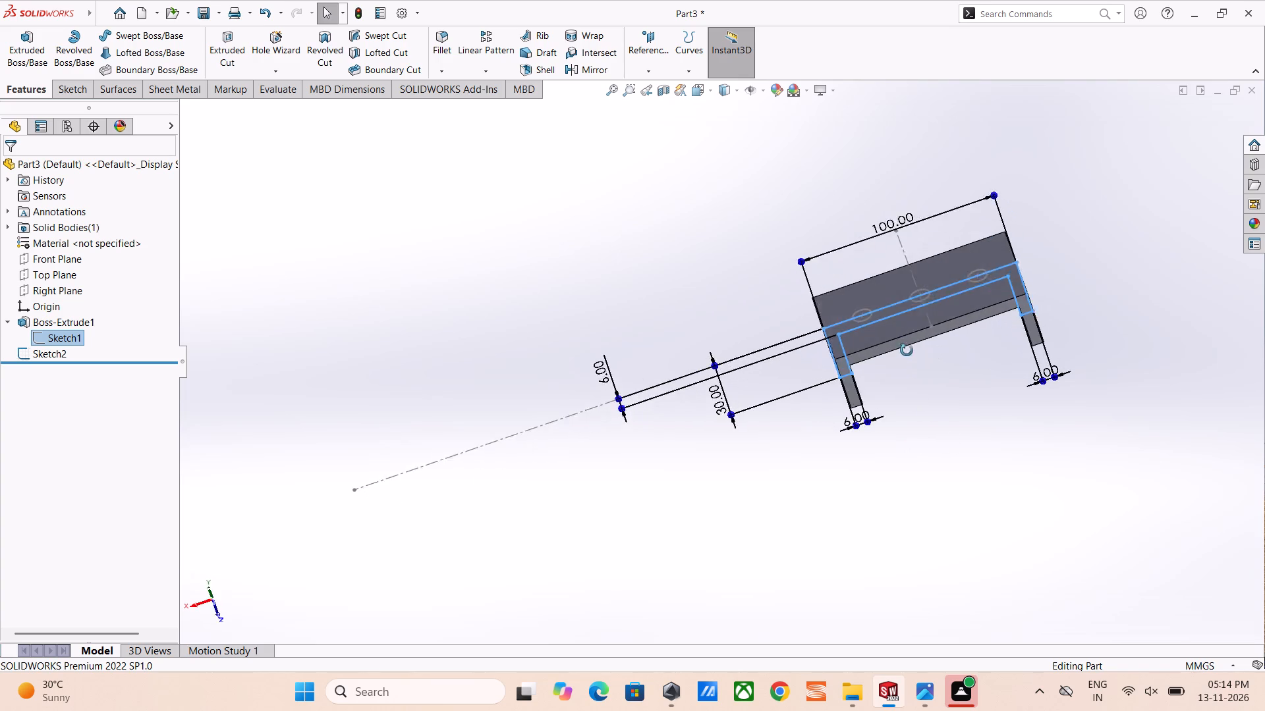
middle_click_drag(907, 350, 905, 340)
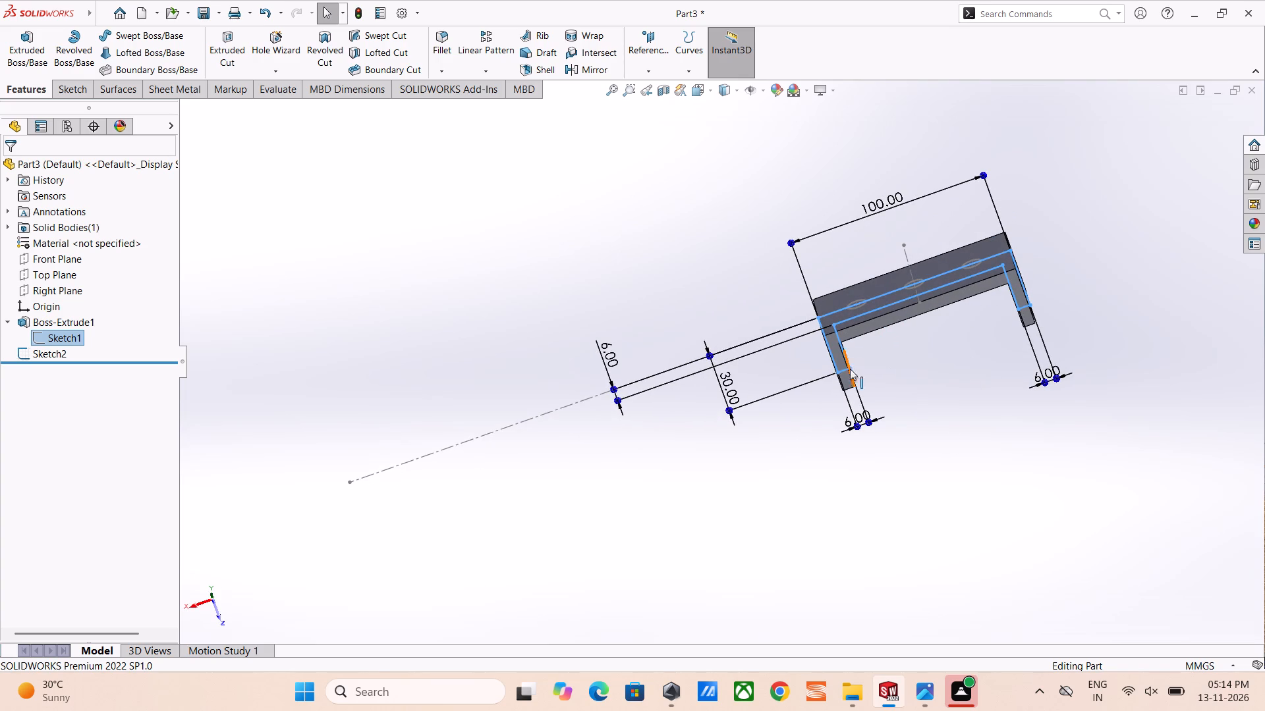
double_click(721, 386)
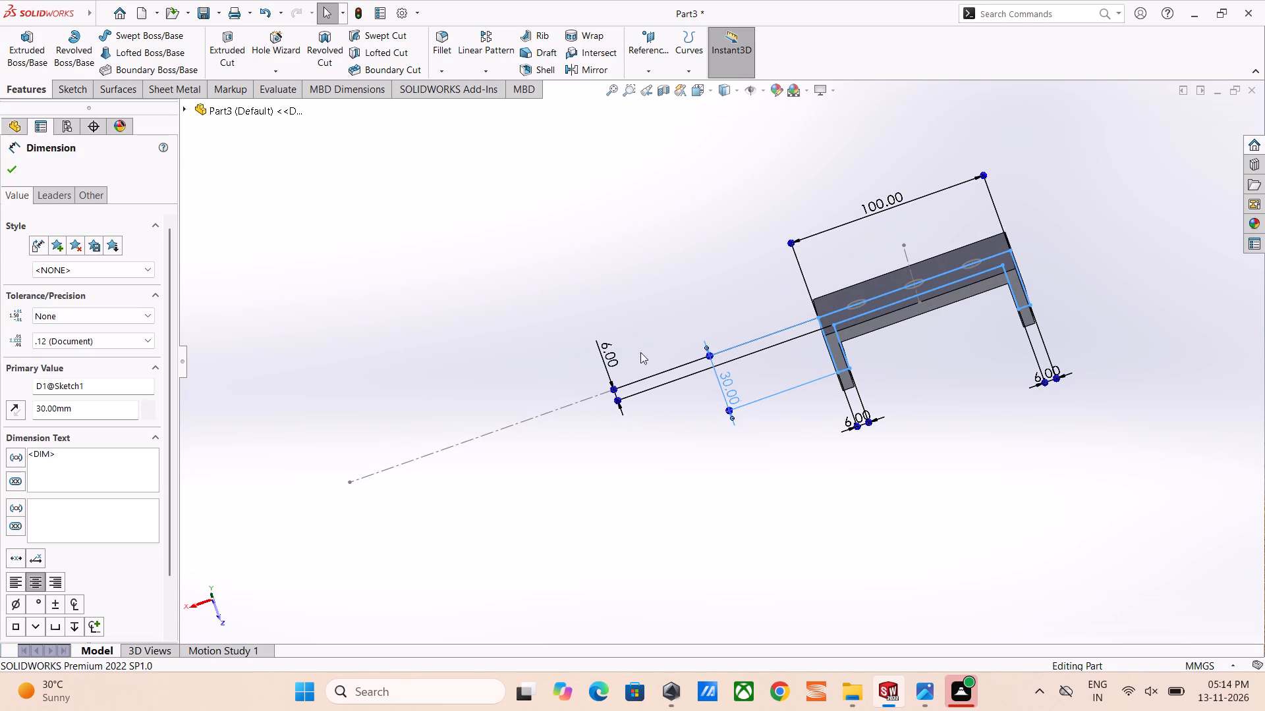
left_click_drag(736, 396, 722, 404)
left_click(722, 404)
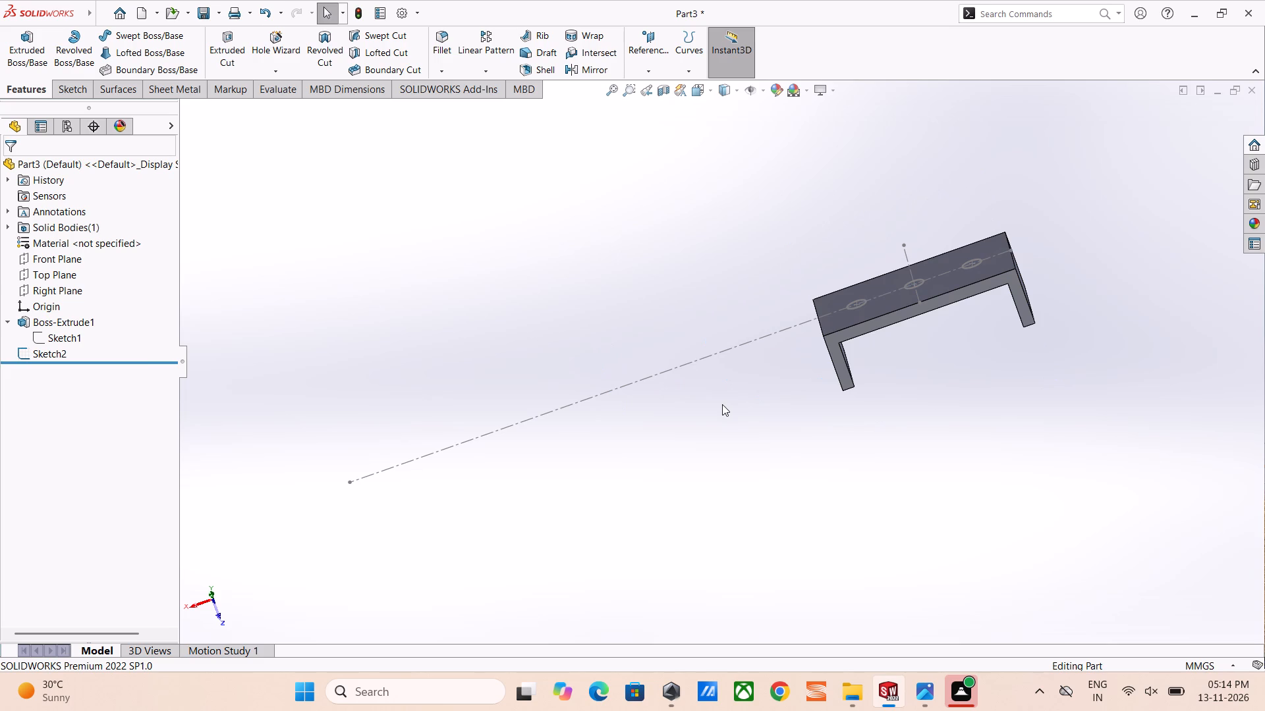
Edit Boss-Extrude1's profile sketch, set the bracket's overall height to 50 mm, and exit the sketch.
left_click(71, 338)
left_click(84, 298)
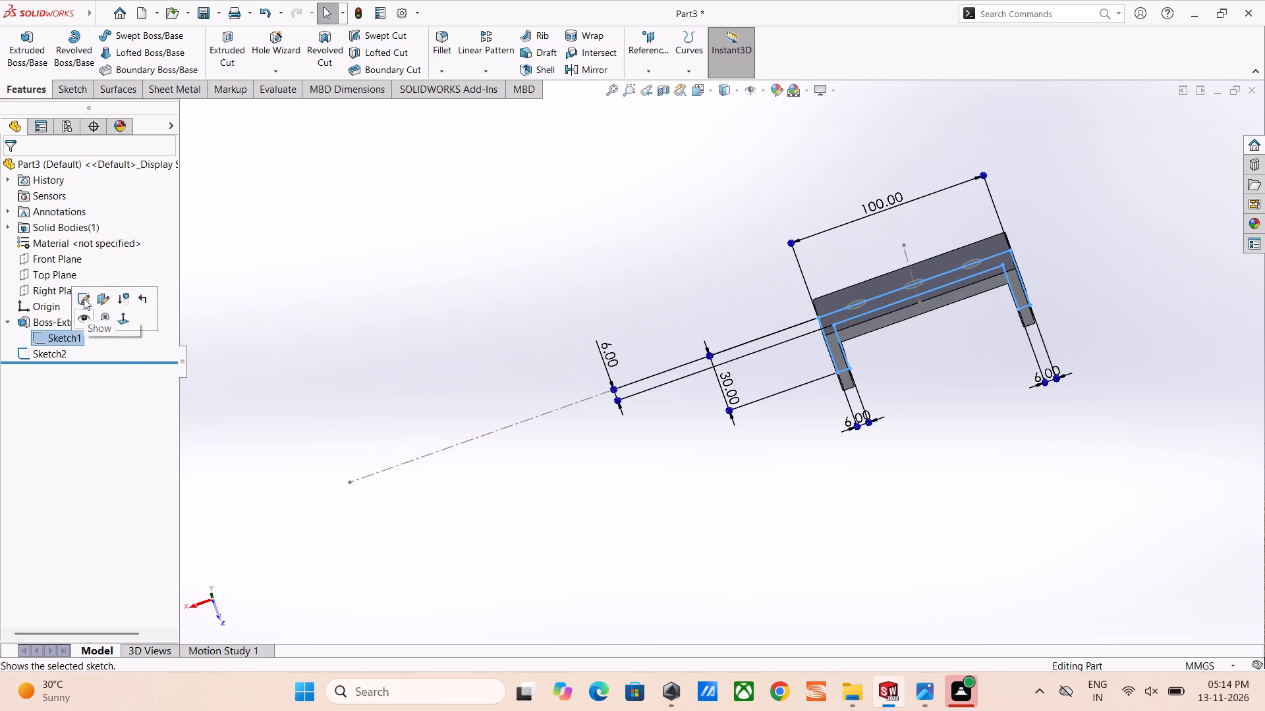
scroll(982, 363, "up", 1)
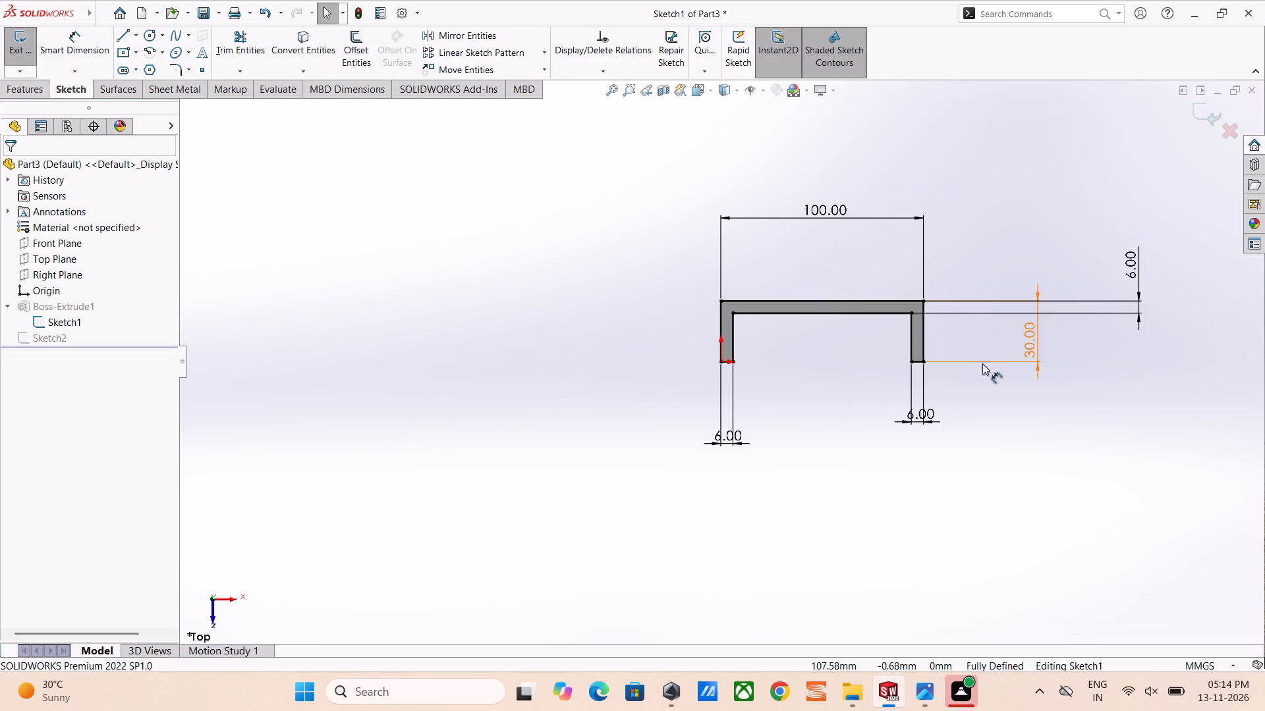
double_click(1034, 345)
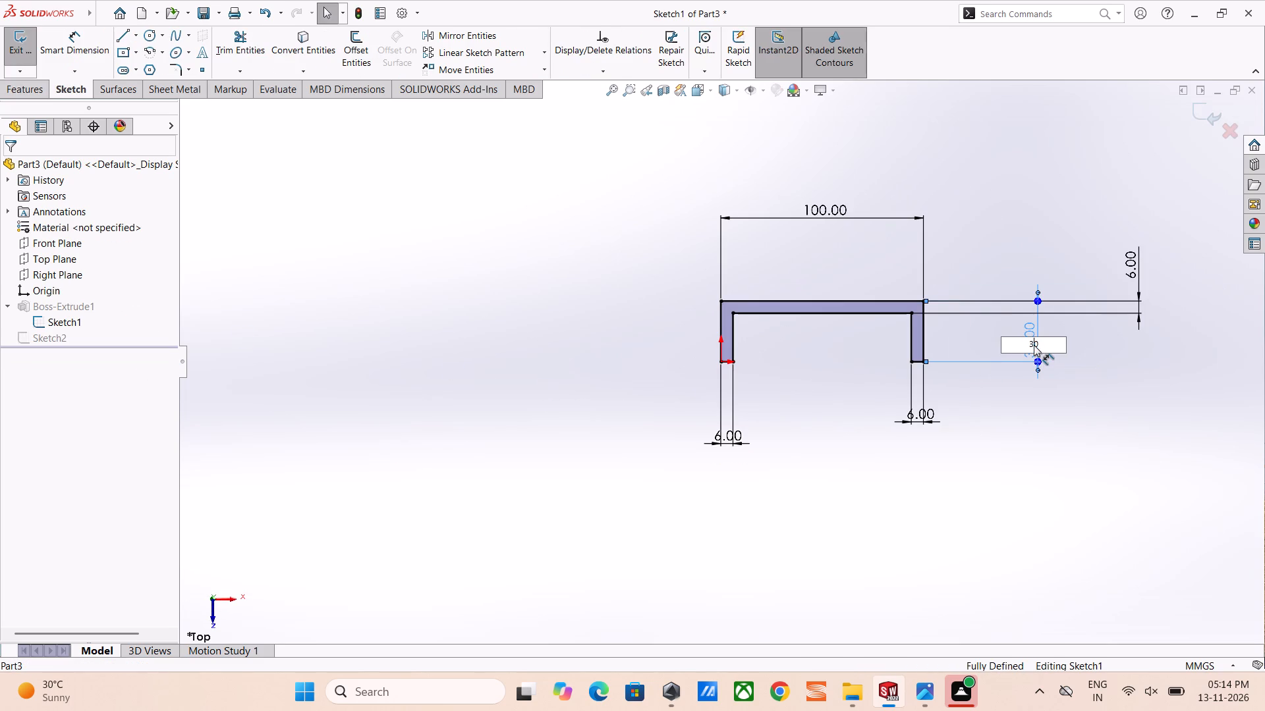
key("ctrl+a")
type("50")
key("Return")
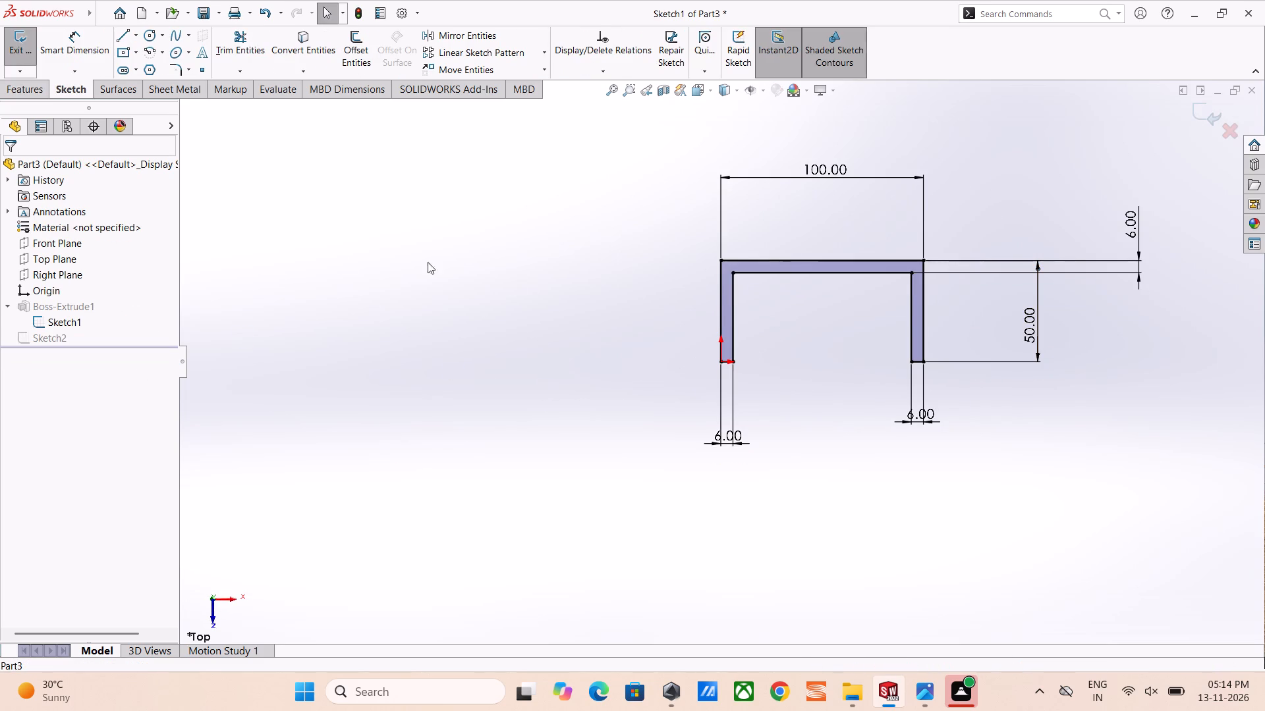
left_click(28, 46)
Cut the three-hole sketch through the bracket's top plate with a 60 mm Mid Plane extruded cut.
middle_click_drag(889, 233, 913, 359)
scroll(897, 340, "up", 3)
left_click(764, 255)
scroll(775, 284, "down", 2)
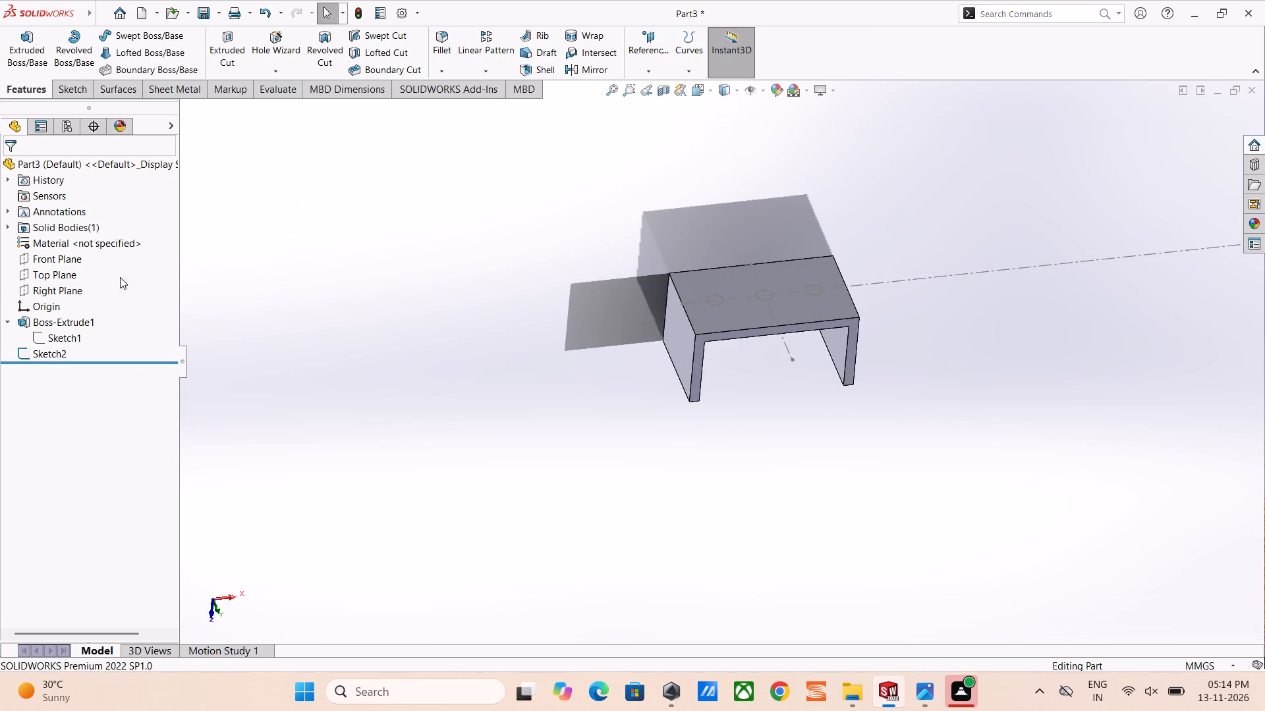
left_click(29, 357)
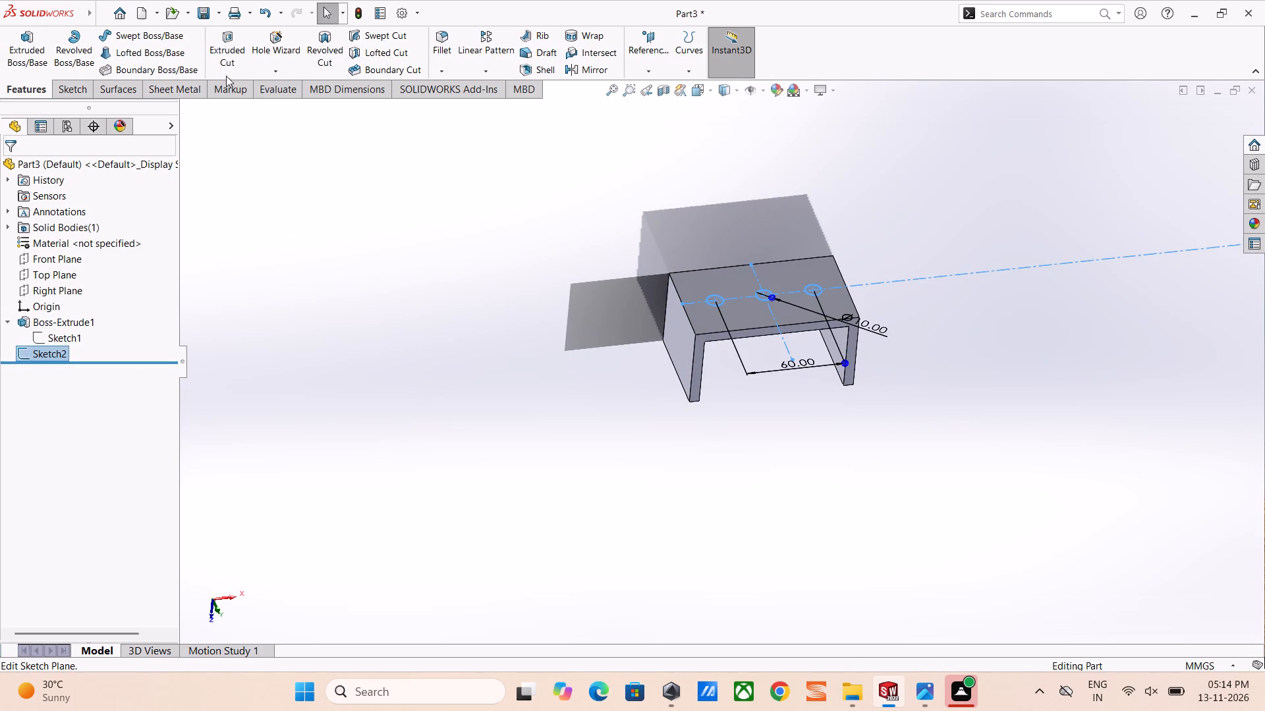
left_click(235, 53)
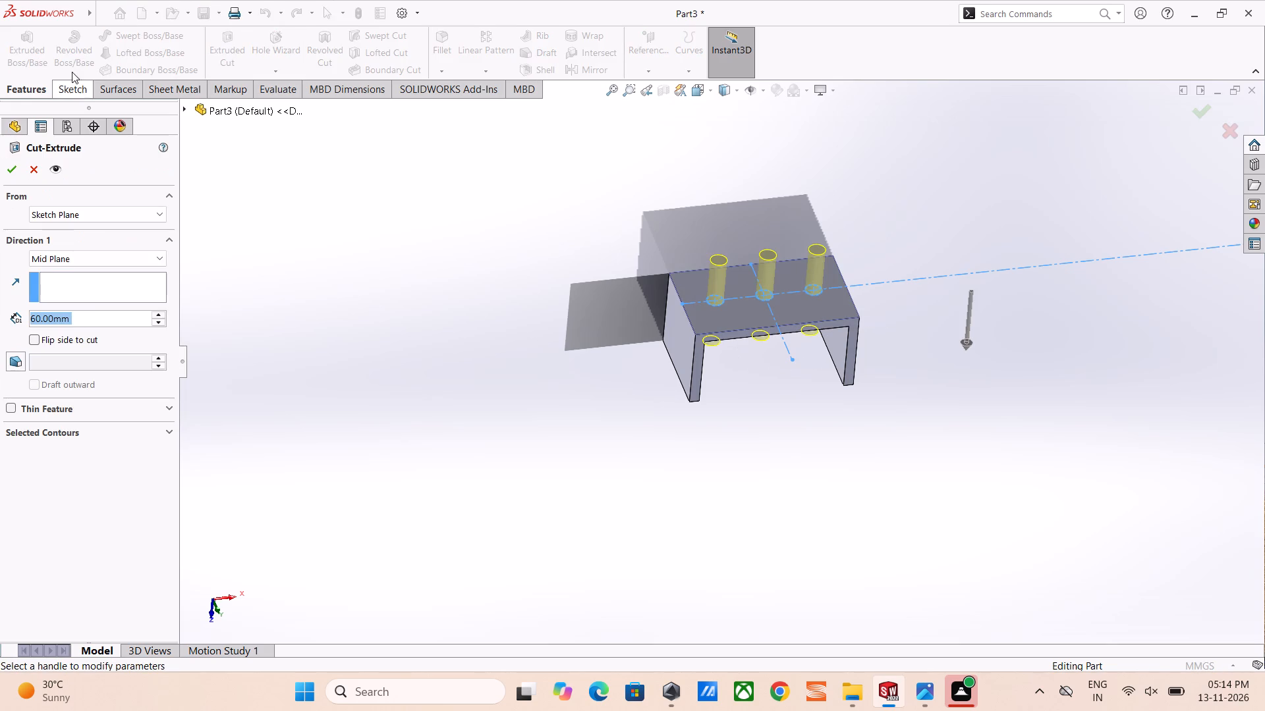
left_click(11, 168)
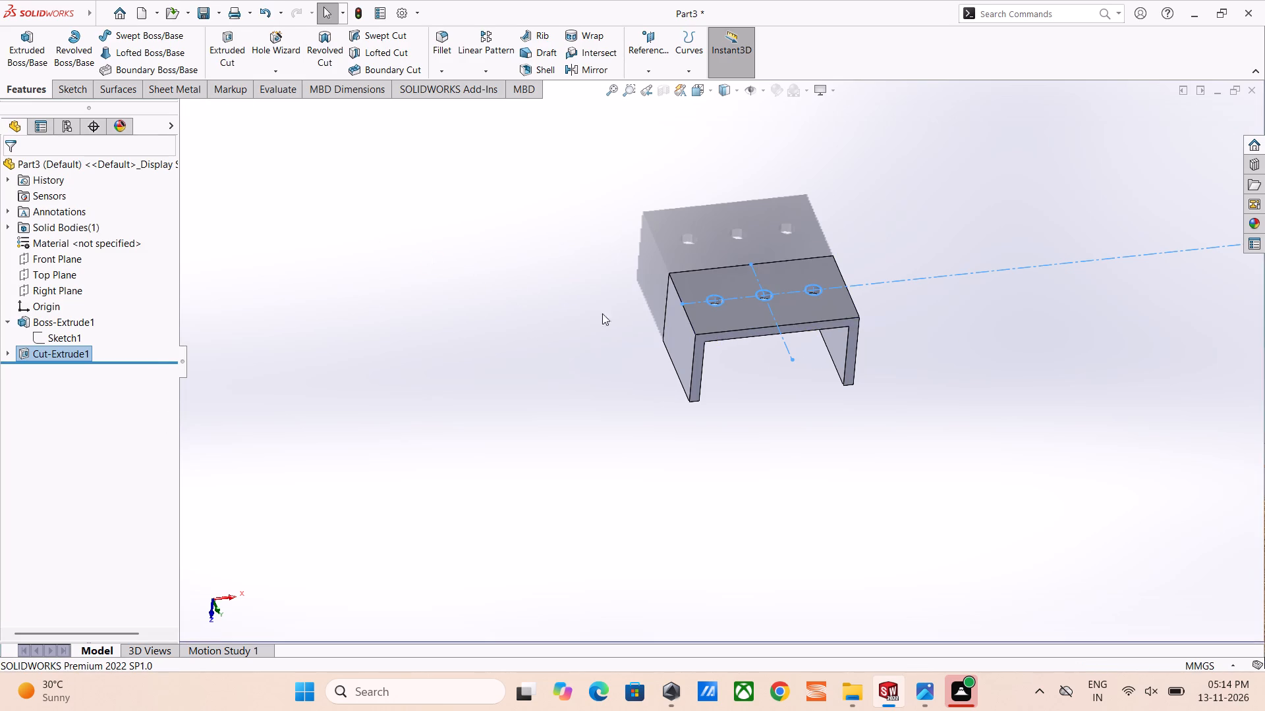
middle_click_drag(711, 292, 652, 186)
left_click(936, 315)
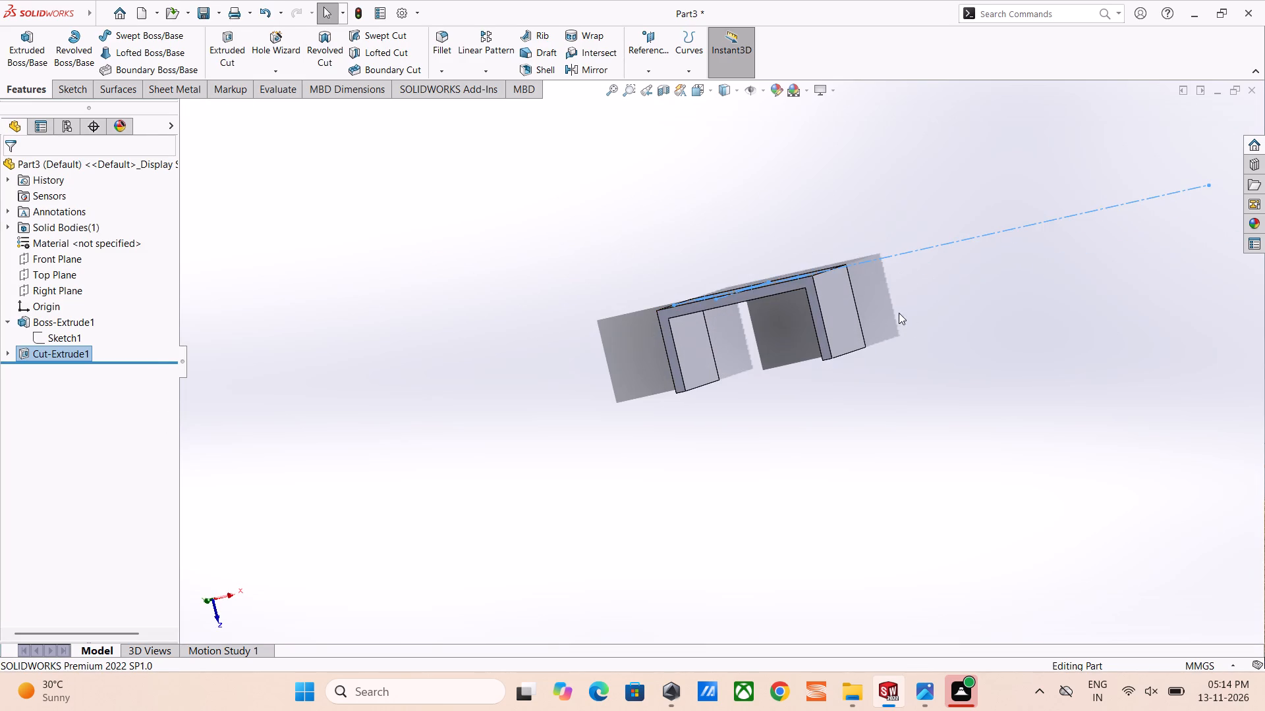
Start a sketch on a leg's outer face and draw a circle about 13.7 mm in diameter, centred level with the origin.
middle_click_drag(899, 313, 889, 444)
left_click(820, 344)
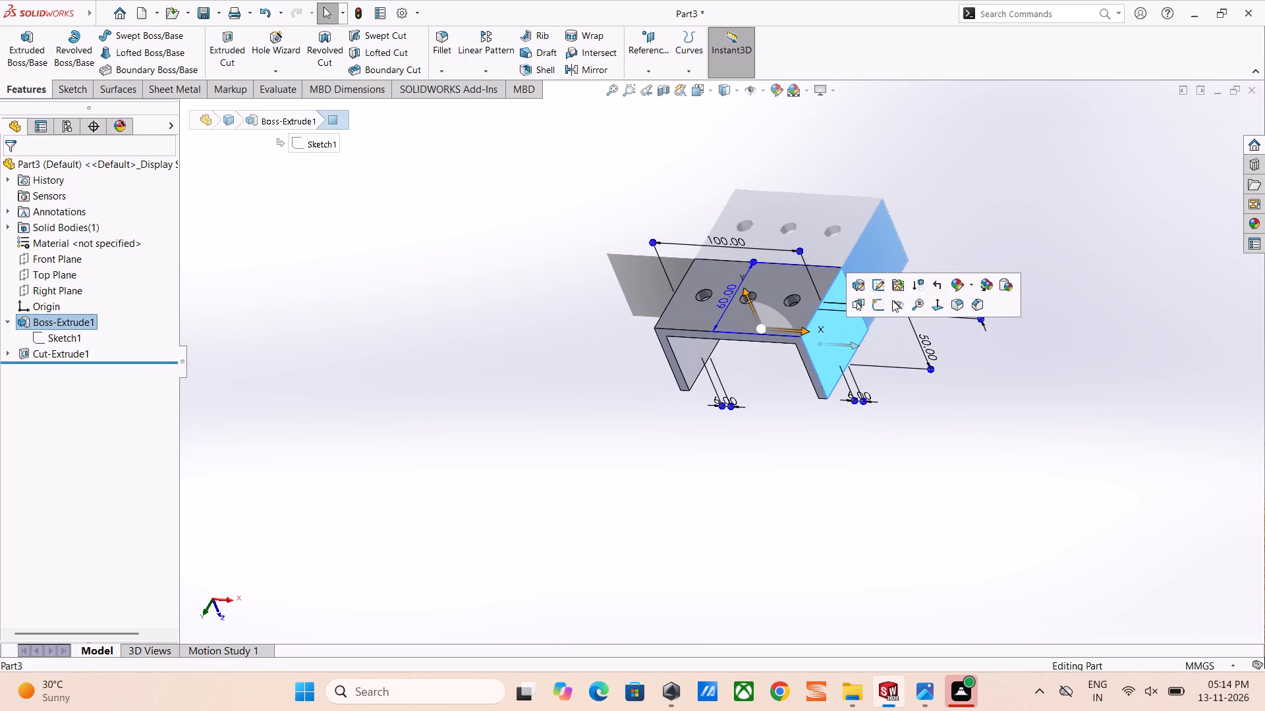
left_click(876, 309)
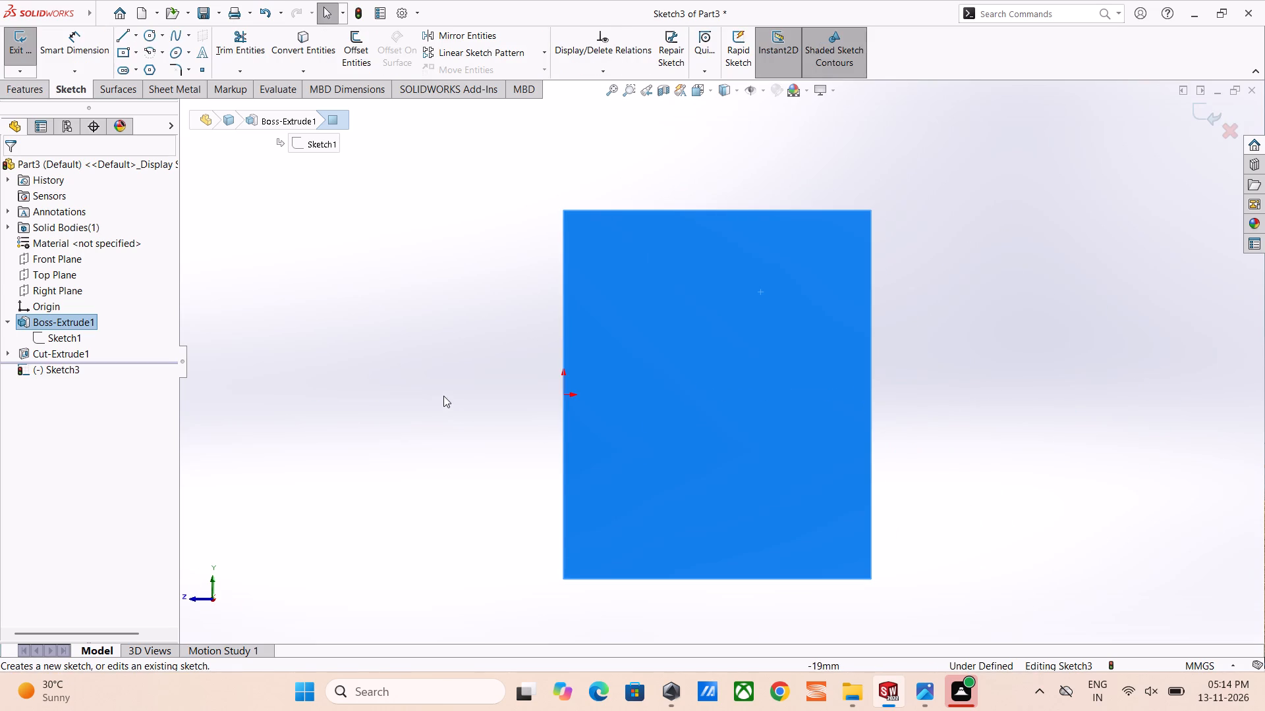
right_click_drag(432, 393, 549, 383)
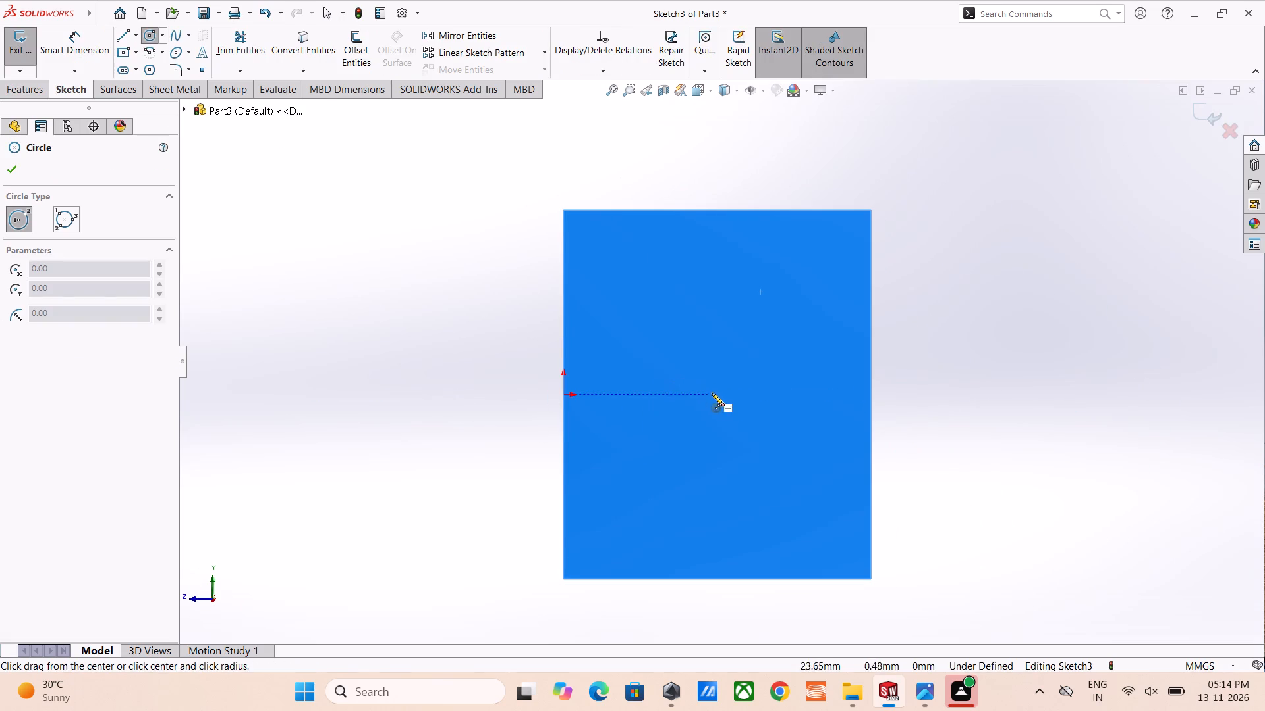
left_click(714, 398)
left_click(747, 420)
Dimension the circle's centre 10 mm from the leg's free end edge.
right_click_drag(831, 426, 783, 268)
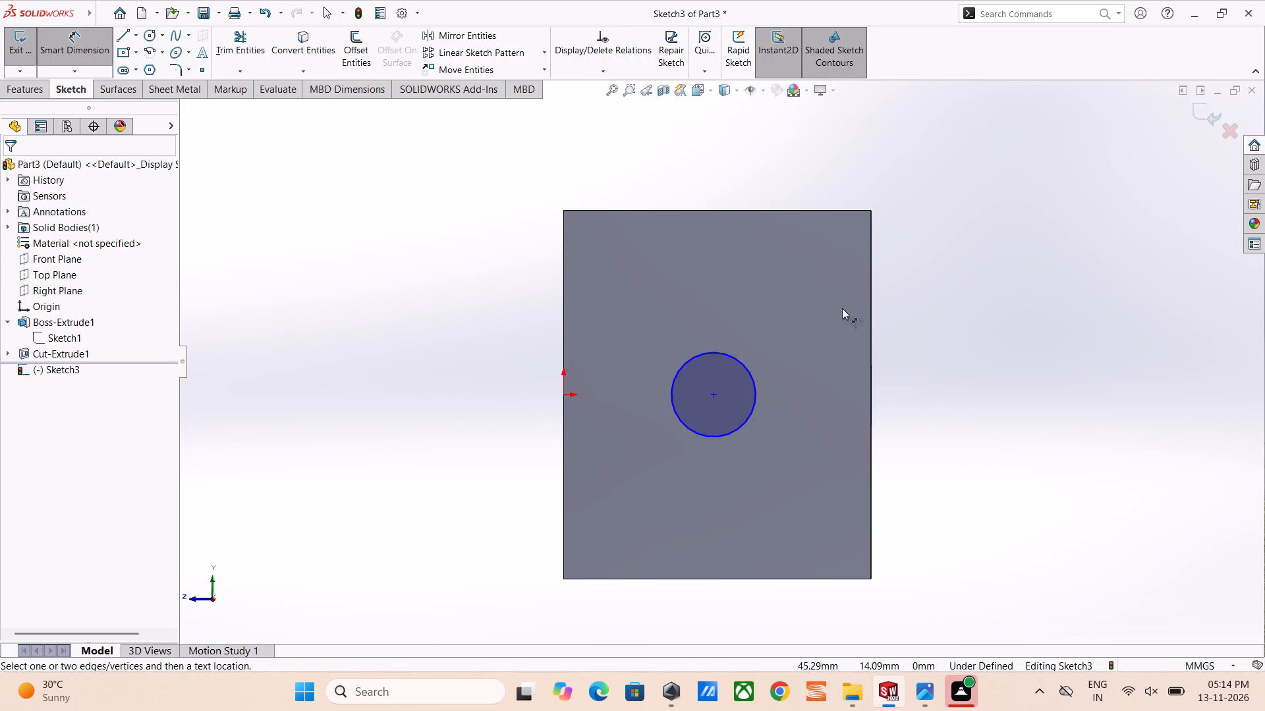
middle_click_drag(842, 308, 875, 432)
scroll(843, 313, "down", 1)
scroll(875, 436, "up", 3)
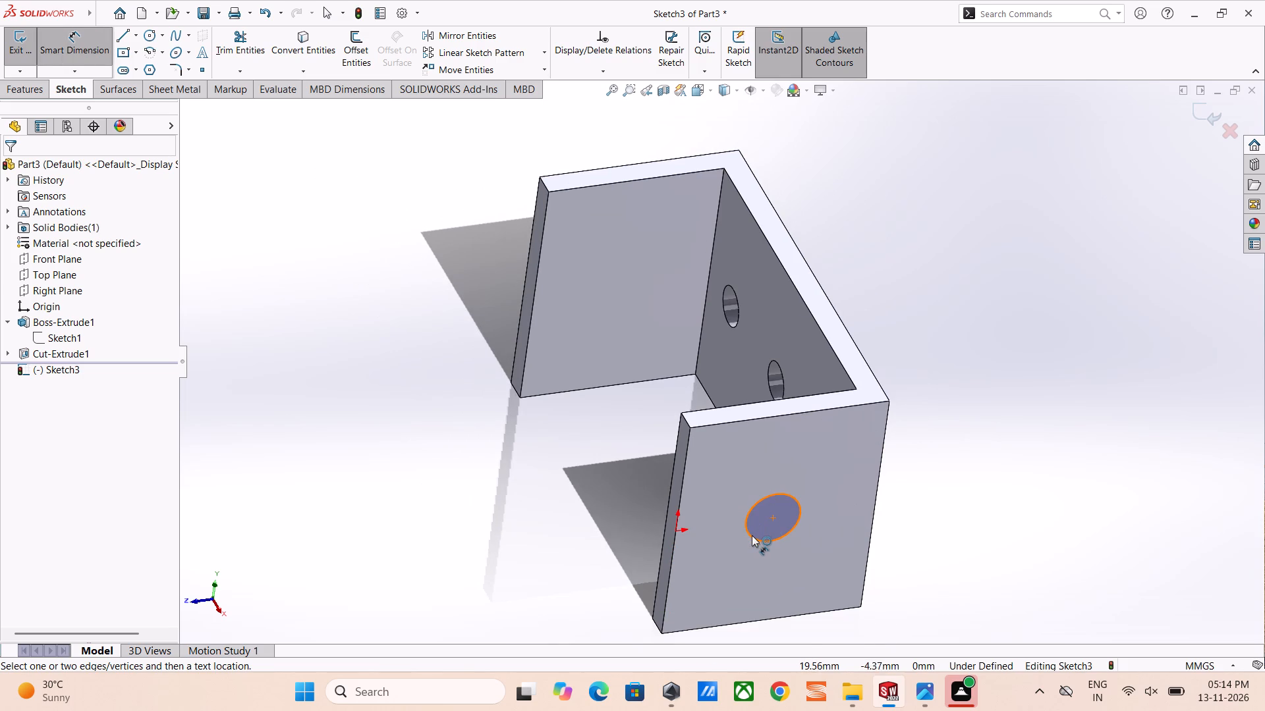
left_click(682, 500)
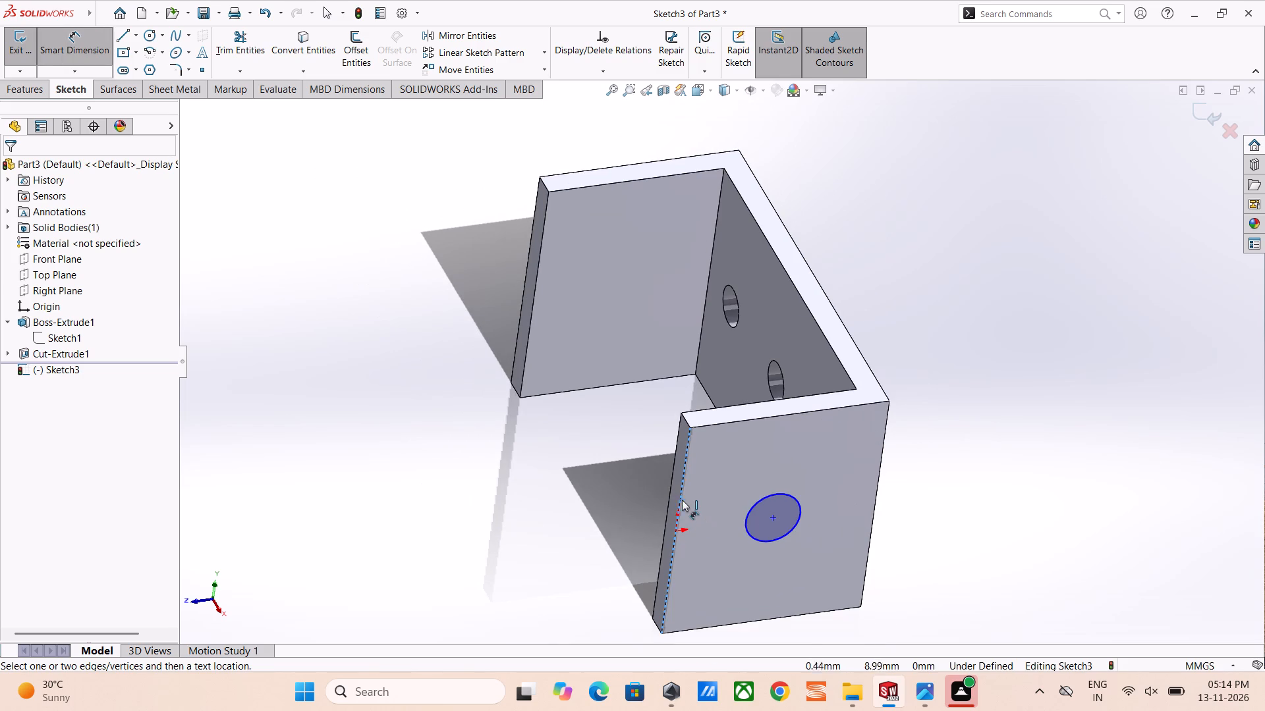
left_click(757, 538)
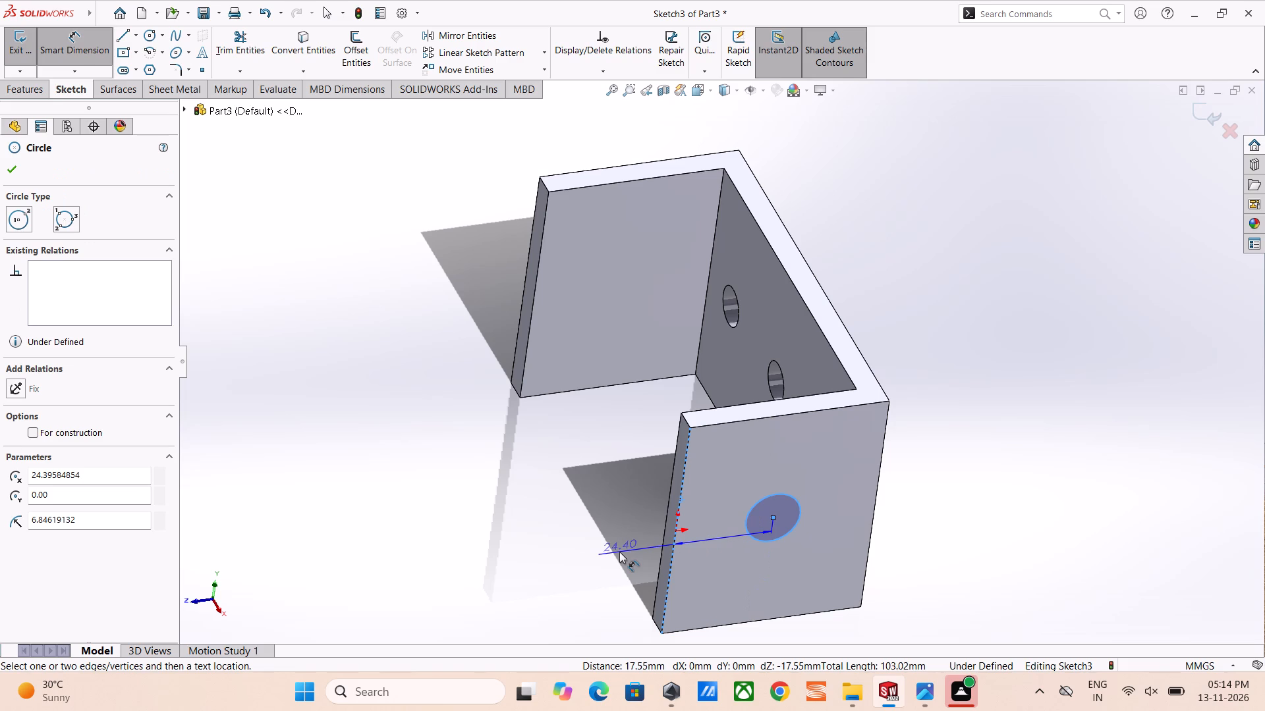
middle_click_drag(619, 552, 584, 423)
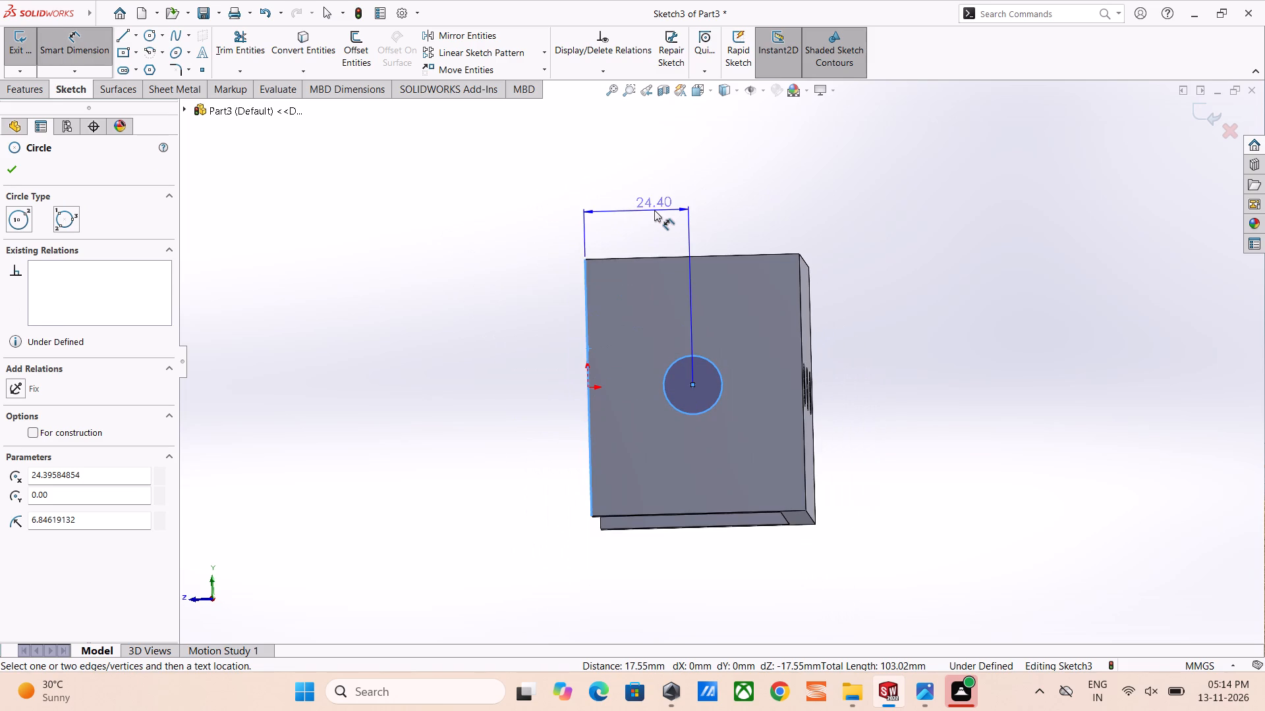
left_click(654, 207)
type("10")
key("Return")
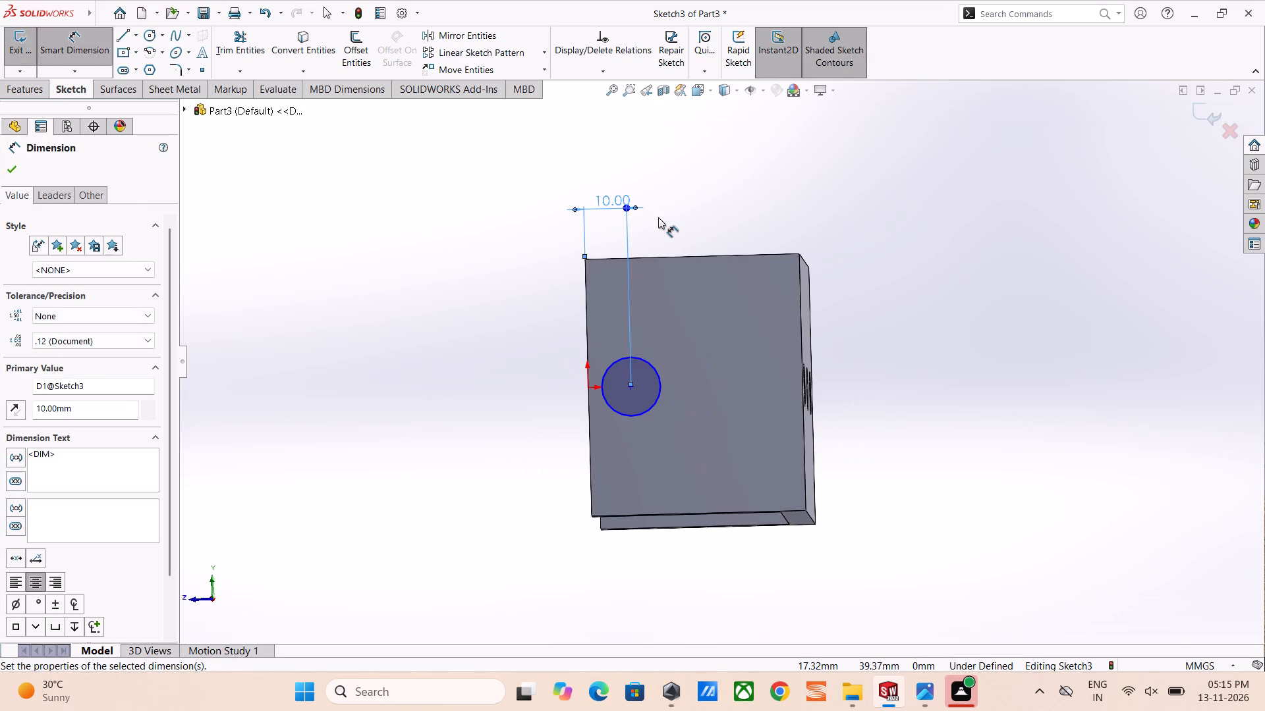
key("Escape")
Set the leg circle's diameter to 10 mm and exit the sketch.
right_click_drag(889, 304, 855, 121)
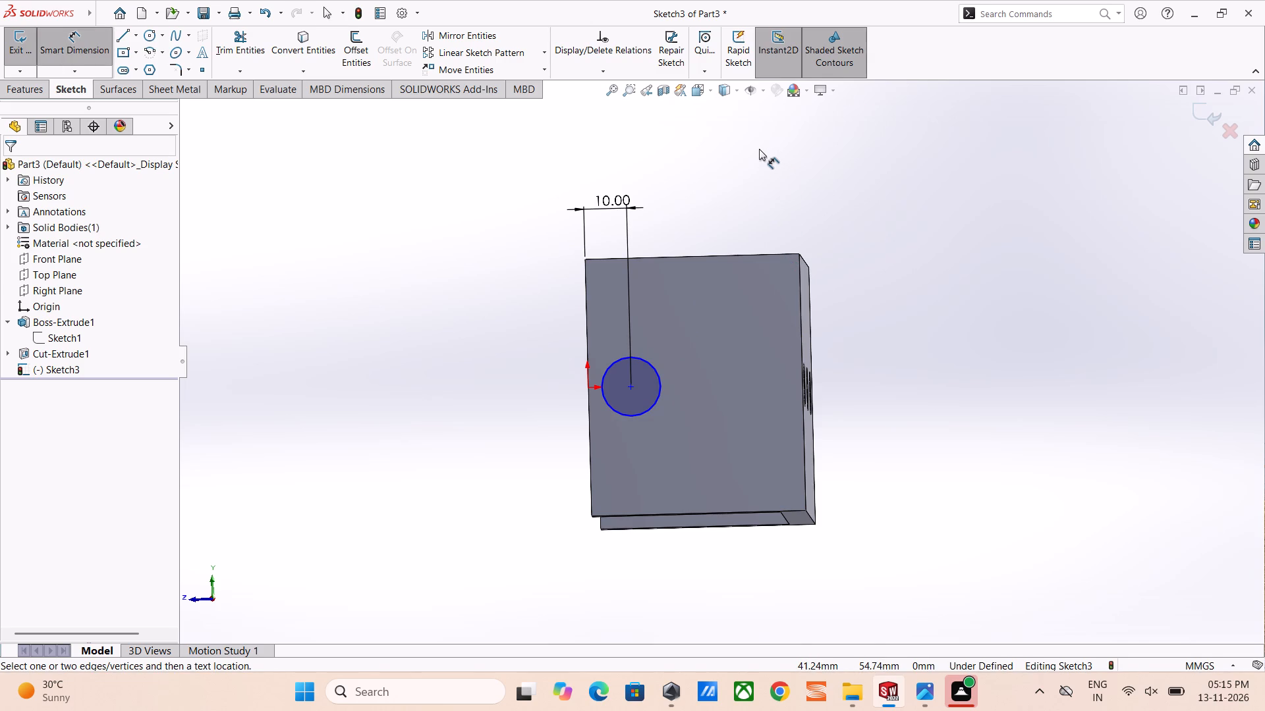
left_click(656, 372)
left_click(691, 194)
type("10")
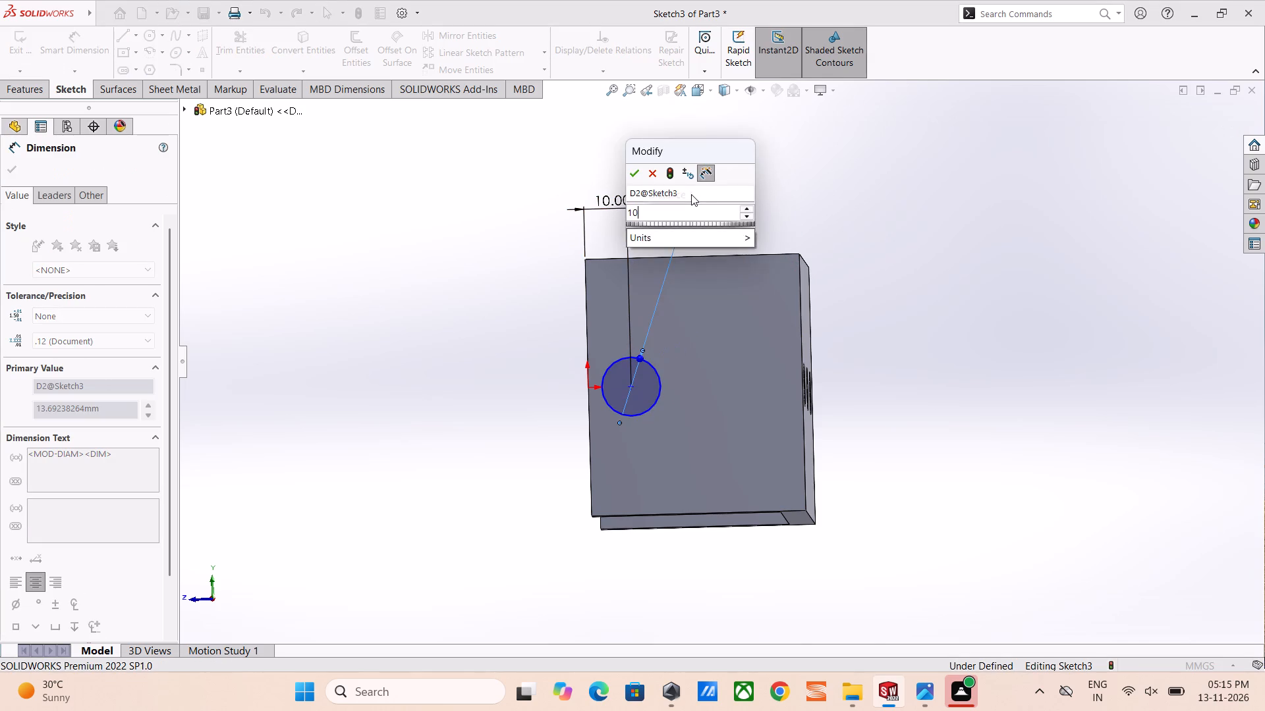
key("Return")
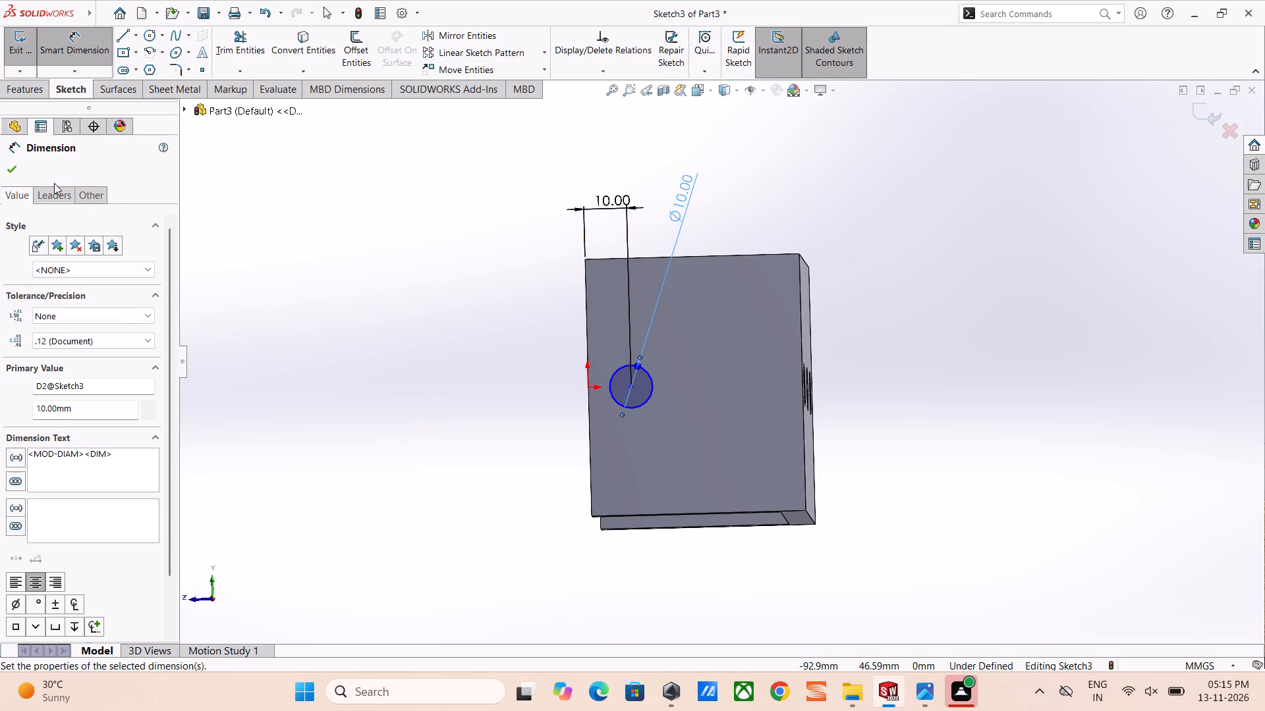
left_click(11, 169)
middle_click_drag(524, 290, 565, 511)
scroll(565, 511, "up", 3)
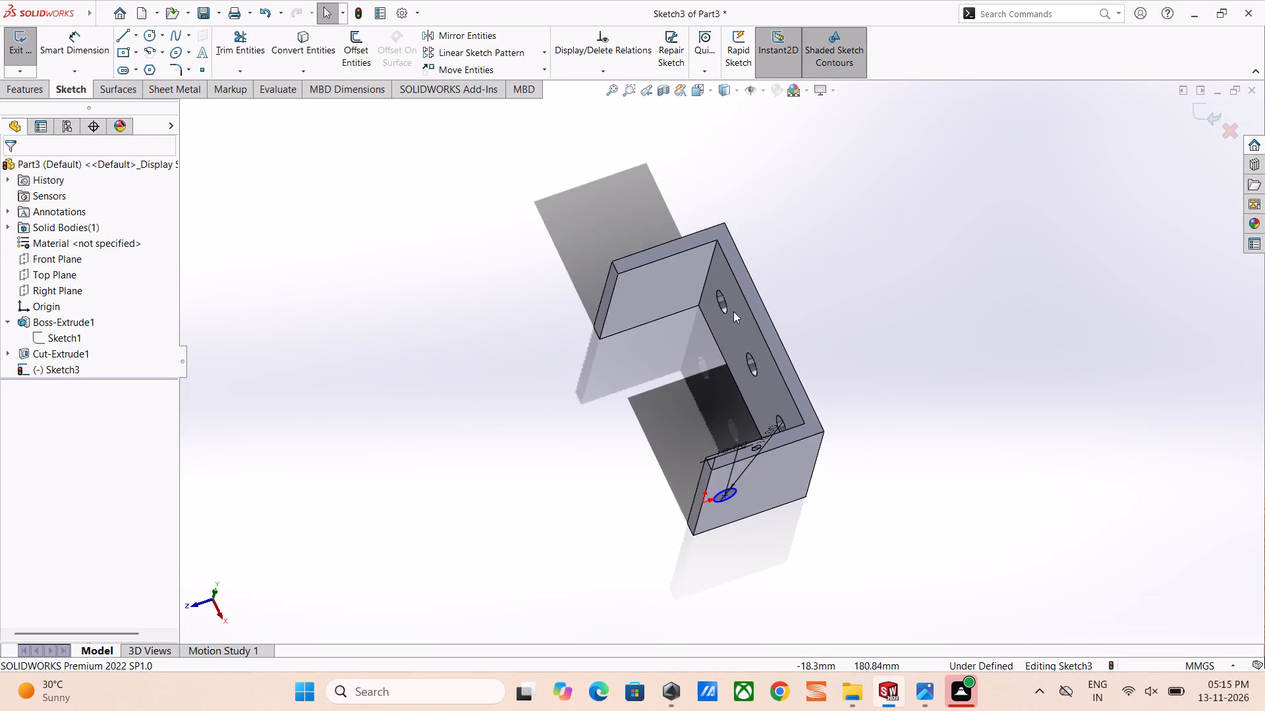
middle_click_drag(734, 311, 652, 434)
scroll(652, 434, "up", 1)
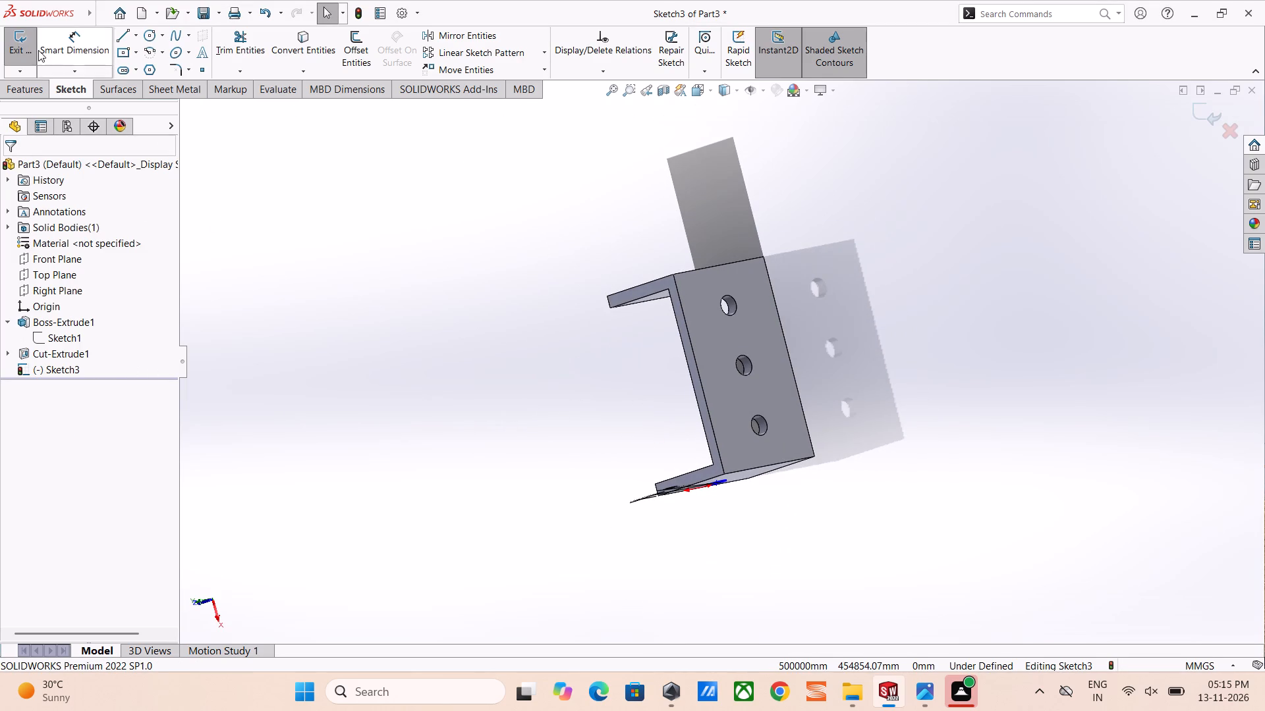
left_click(22, 30)
Reopen Cut-Extrude1's three-hole sketch to examine its dimensions, and exit it.
left_click(55, 341)
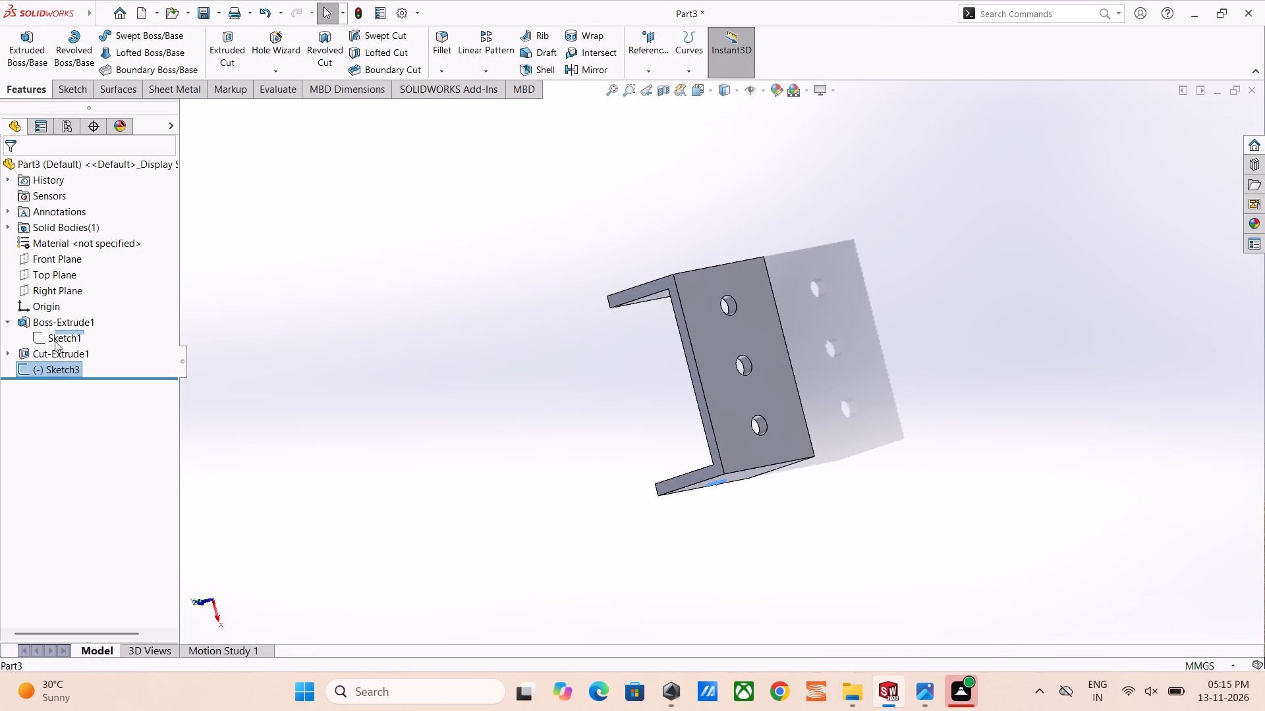
left_click(9, 352)
left_click(47, 363)
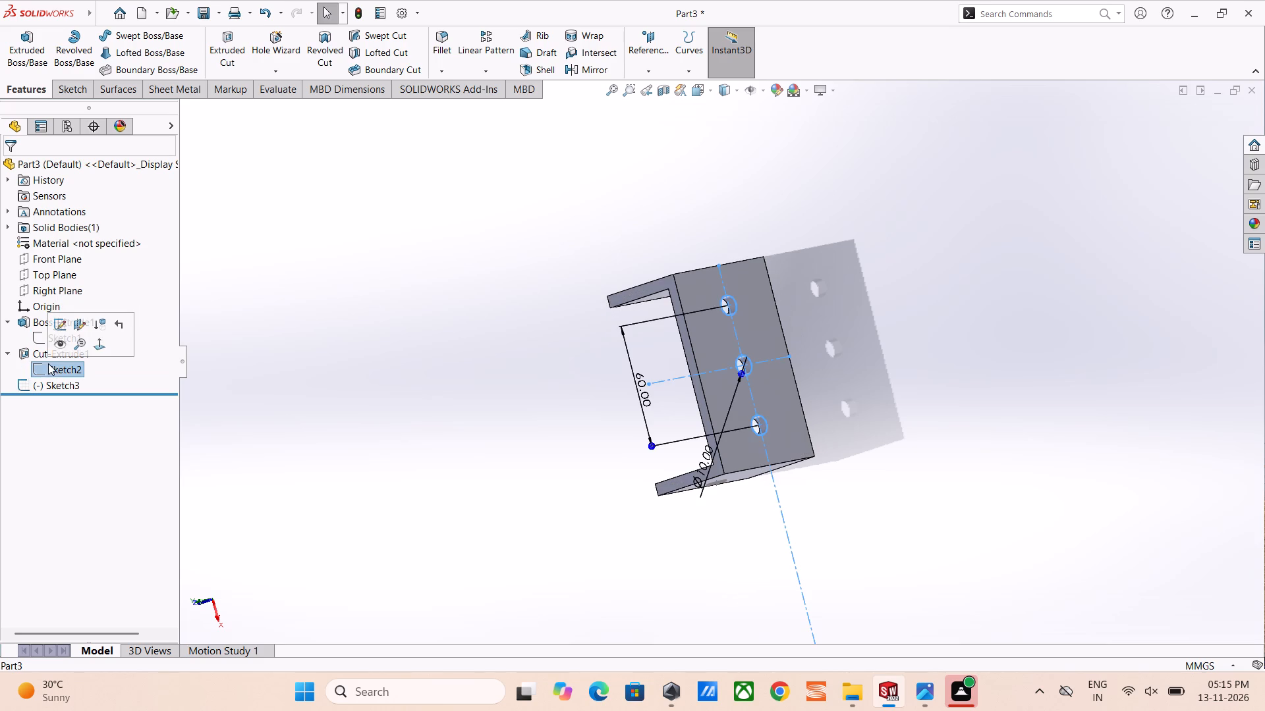
left_click(55, 326)
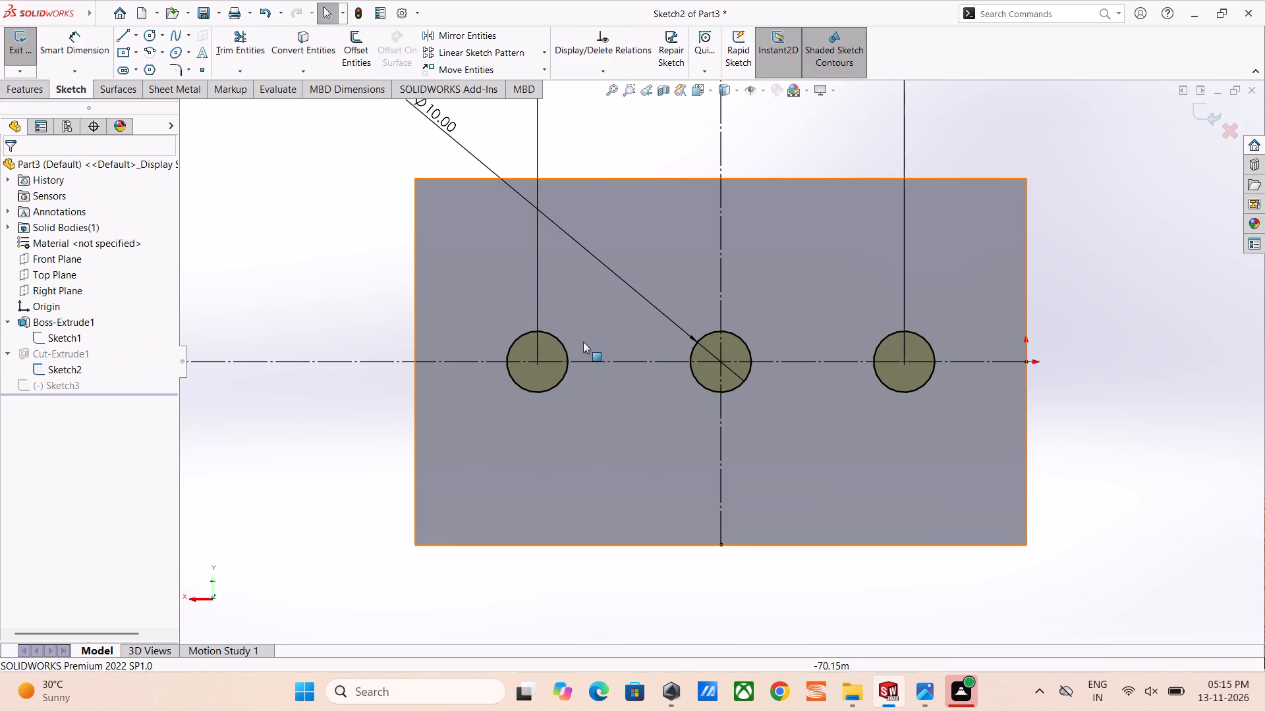
right_click_drag(567, 338, 542, 180)
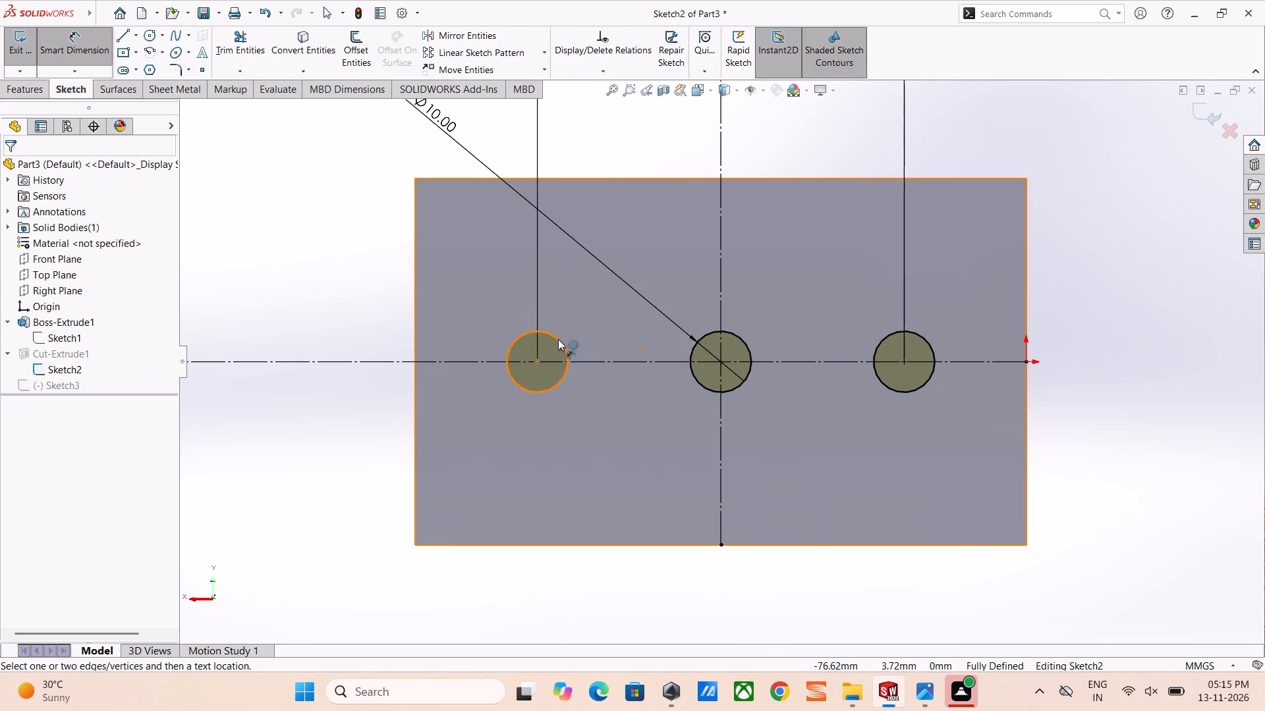
scroll(526, 314, "up", 3)
key("Escape")
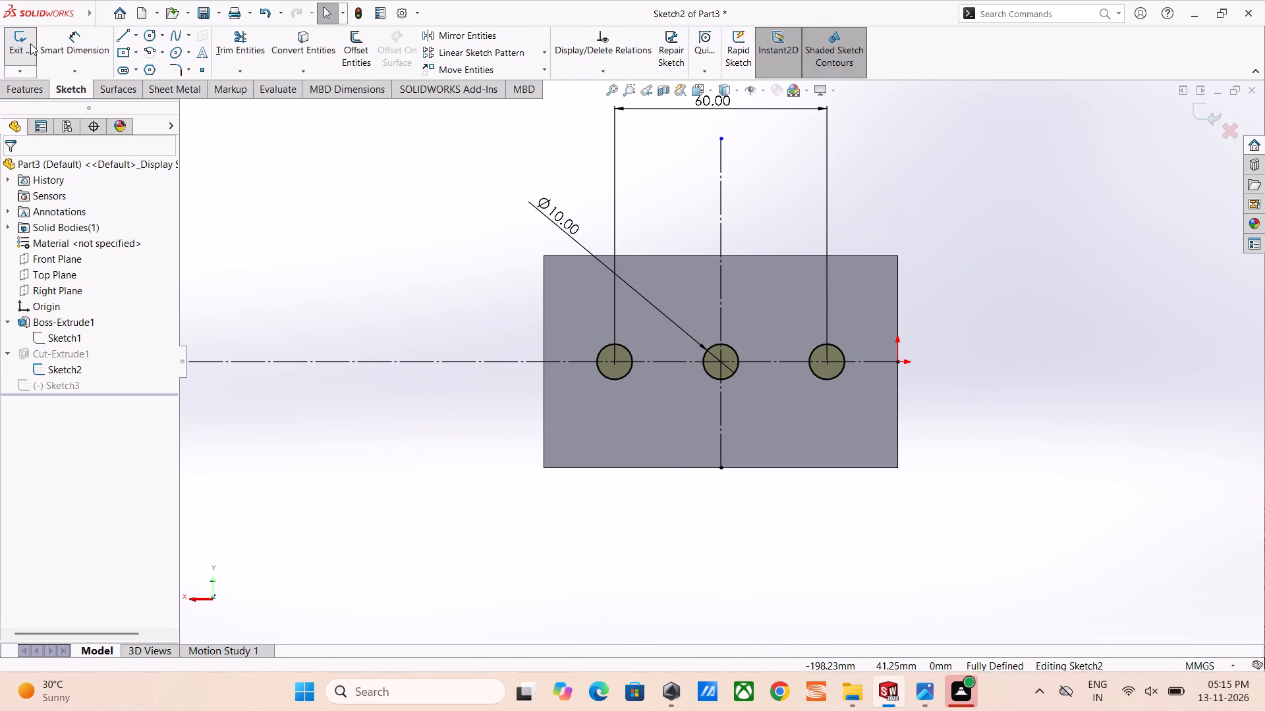
left_click(30, 43)
Cut the leg circle through both legs with an Up To Surface extruded cut ending at the opposite leg's outer face.
middle_click_drag(694, 334, 726, 143)
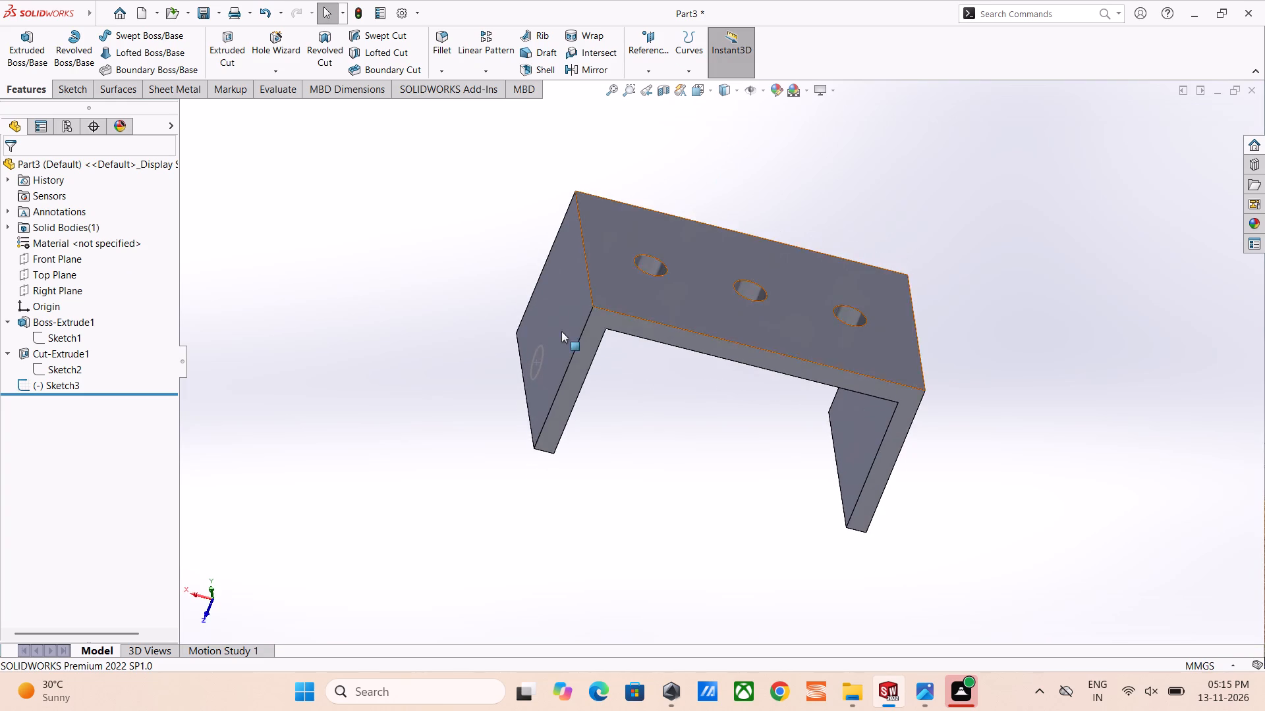
middle_click_drag(533, 352, 589, 394)
left_click(59, 382)
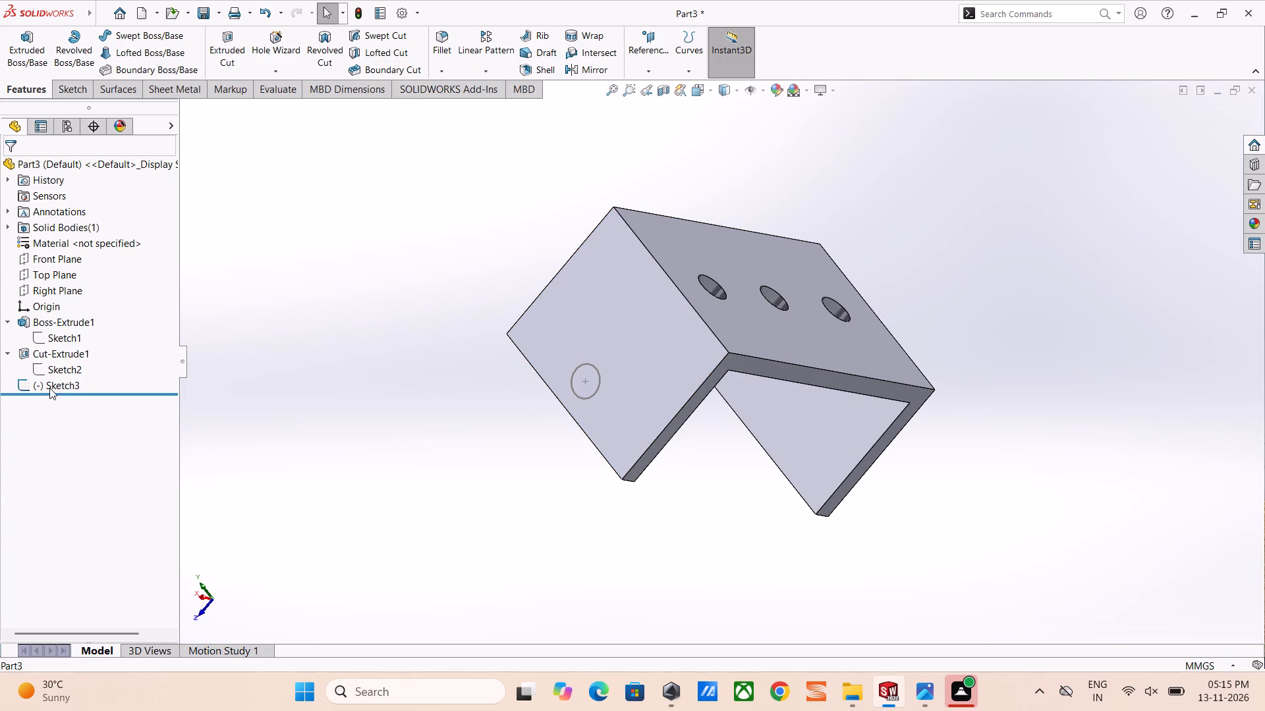
left_click(230, 44)
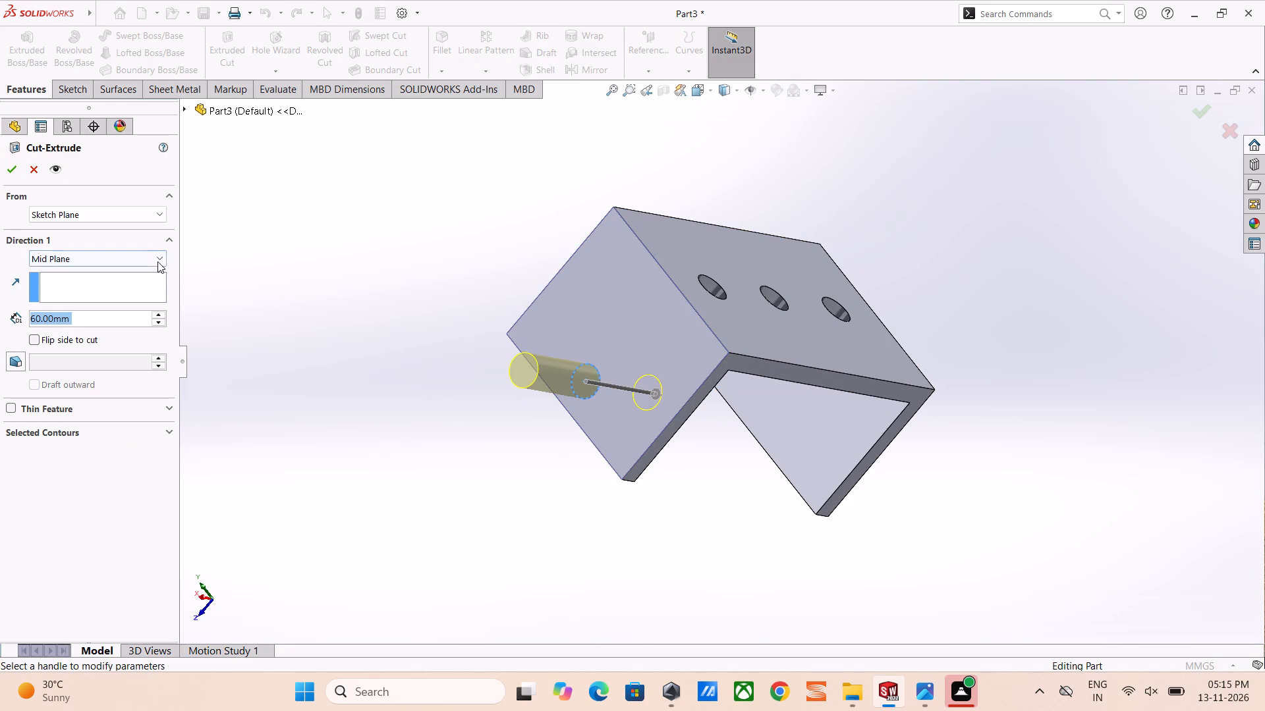
left_click(157, 257)
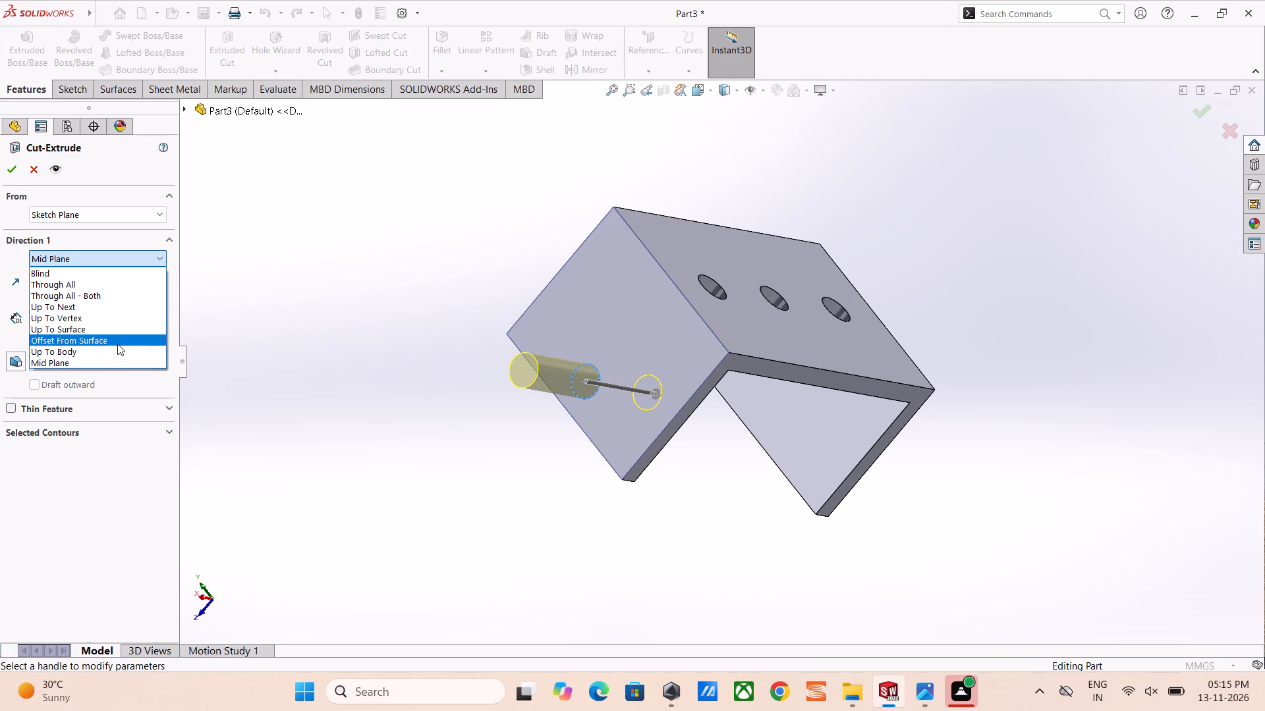
left_click(117, 325)
middle_click_drag(760, 391, 615, 337)
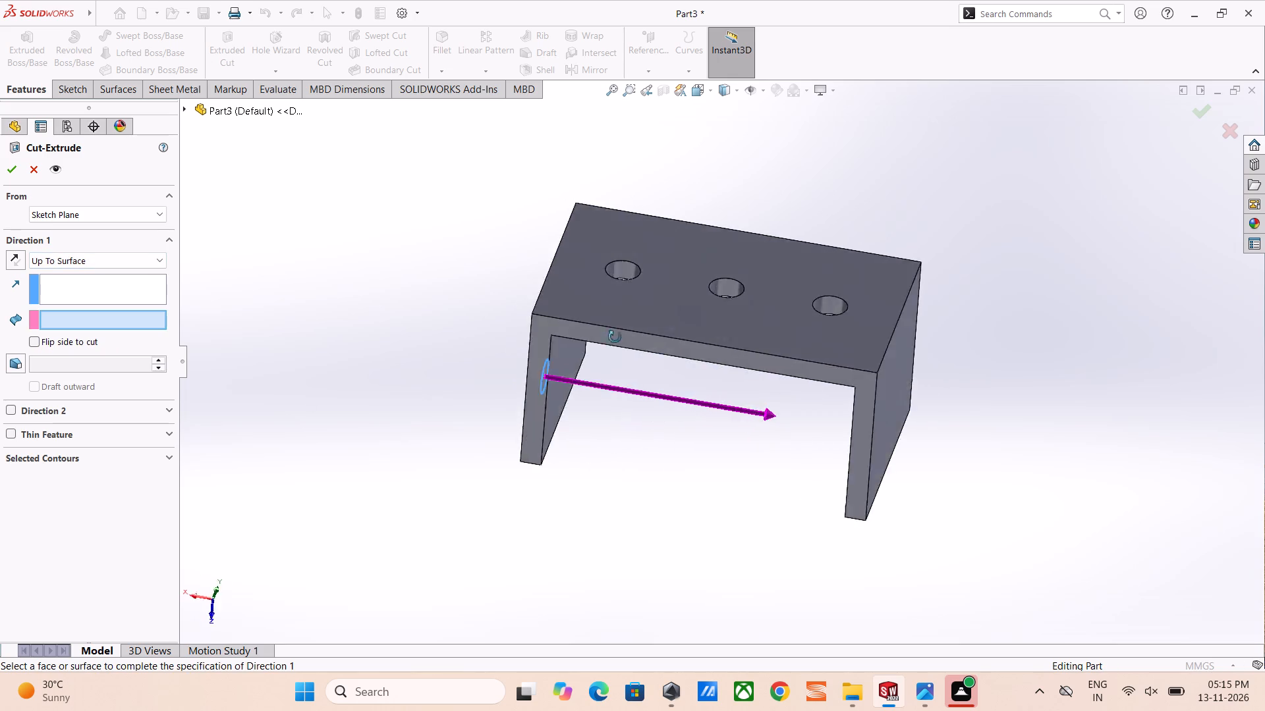
middle_click_drag(615, 337, 605, 336)
left_click(855, 382)
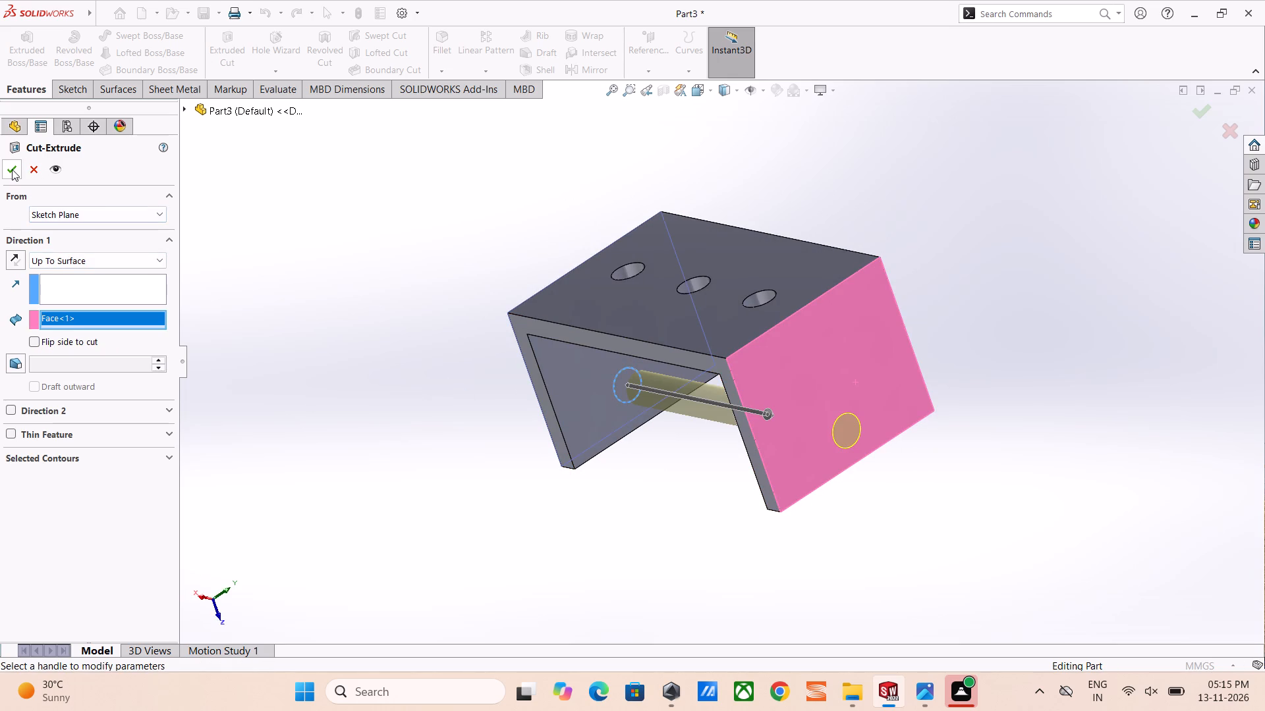
left_click(12, 169)
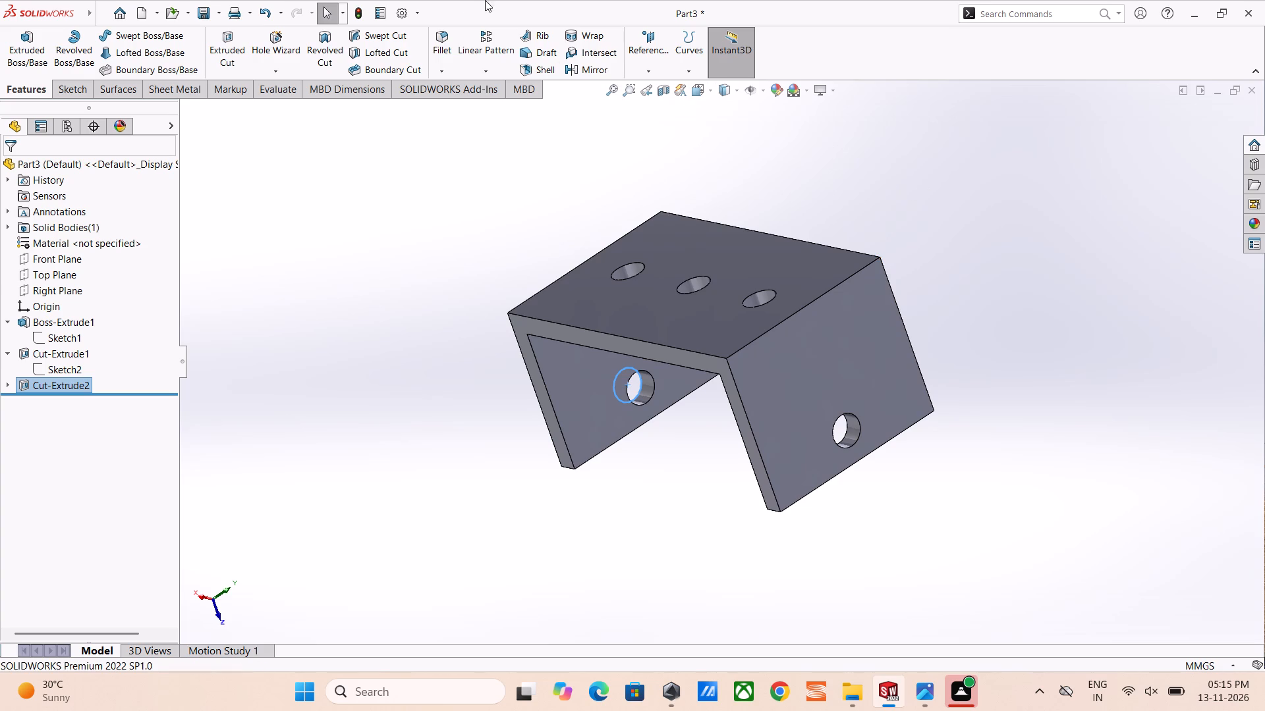
Fillet the two outer bend edges between the top plate and the legs with a 5 mm radius.
left_click(439, 45)
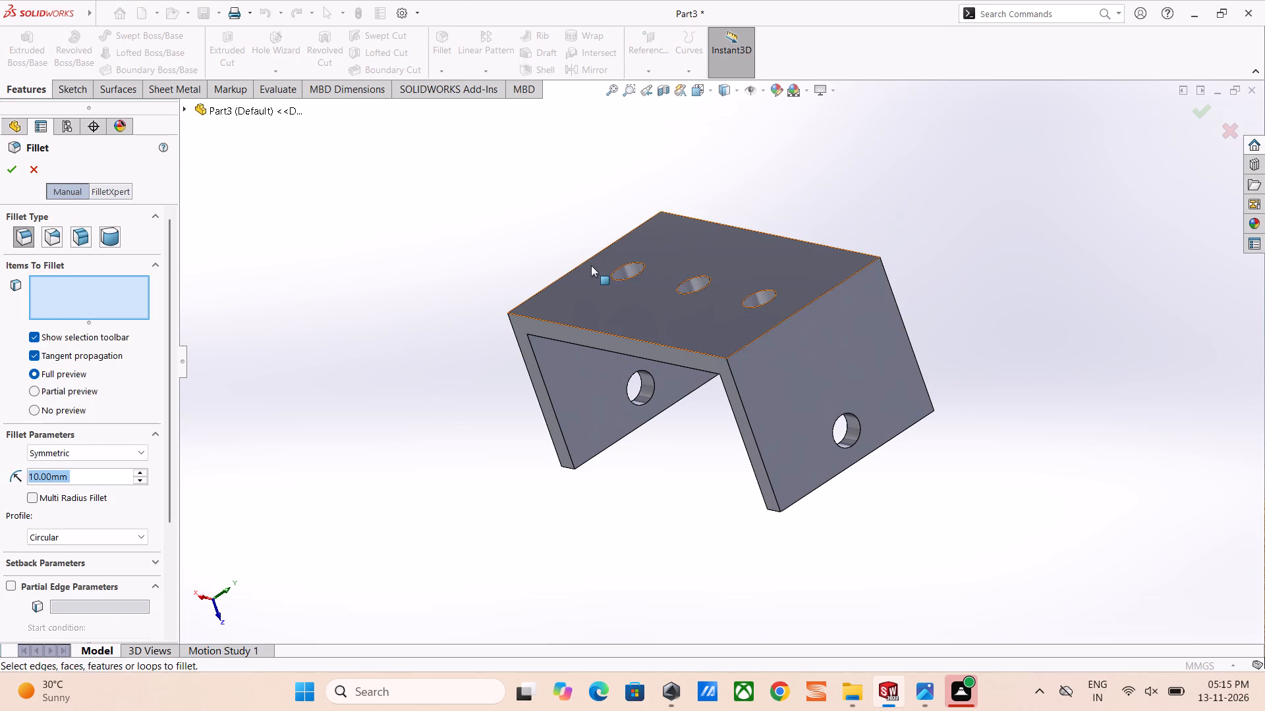
key("5")
key("Return")
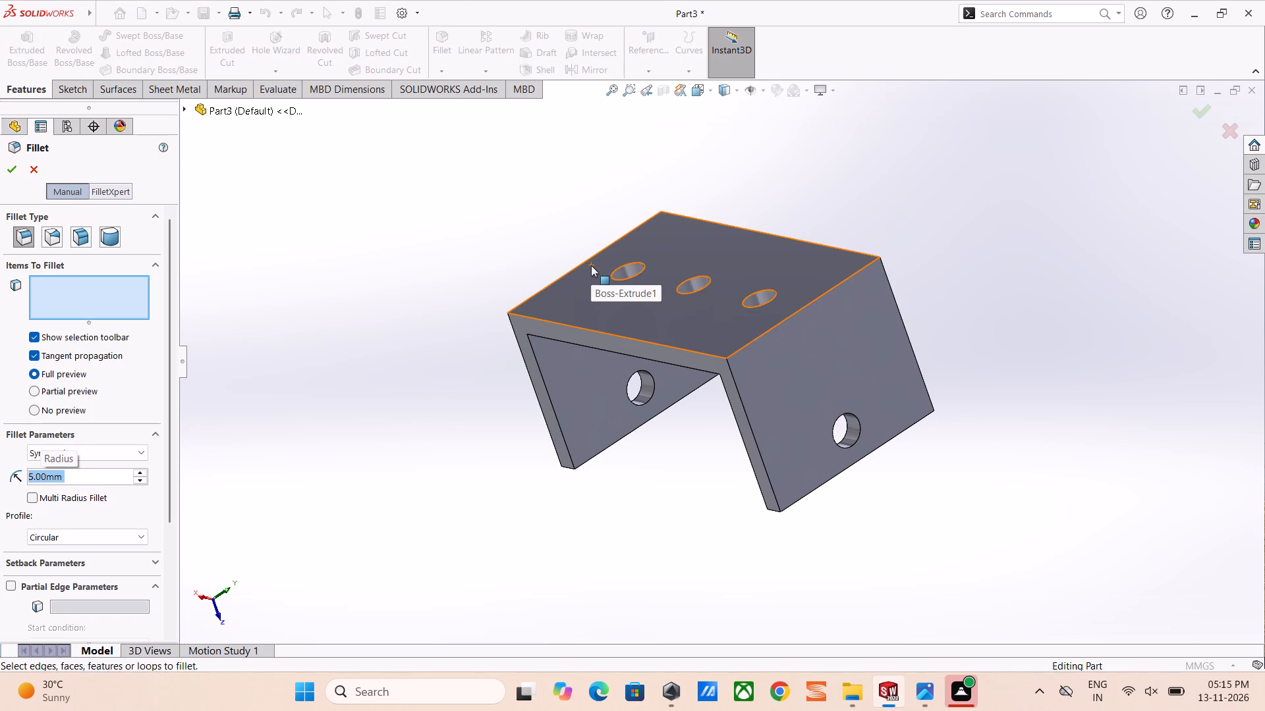
left_click(845, 286)
left_click(810, 308)
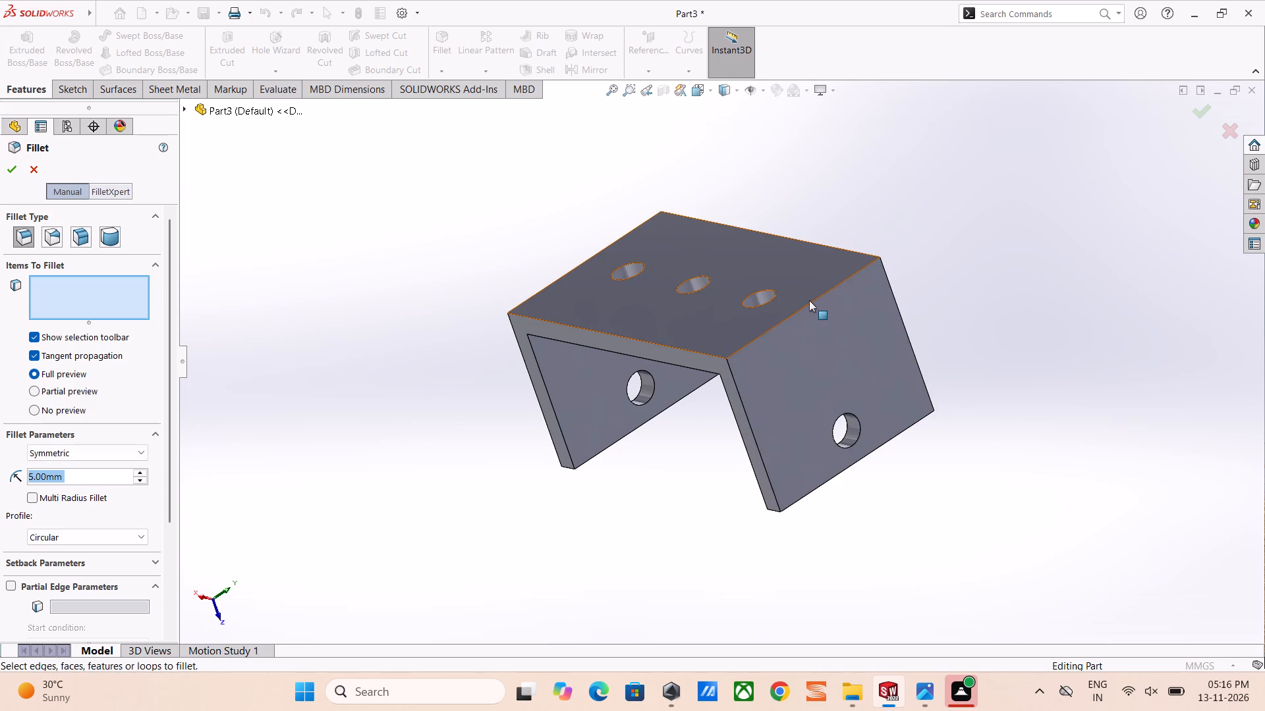
left_click(809, 300)
left_click(803, 294)
left_click(807, 304)
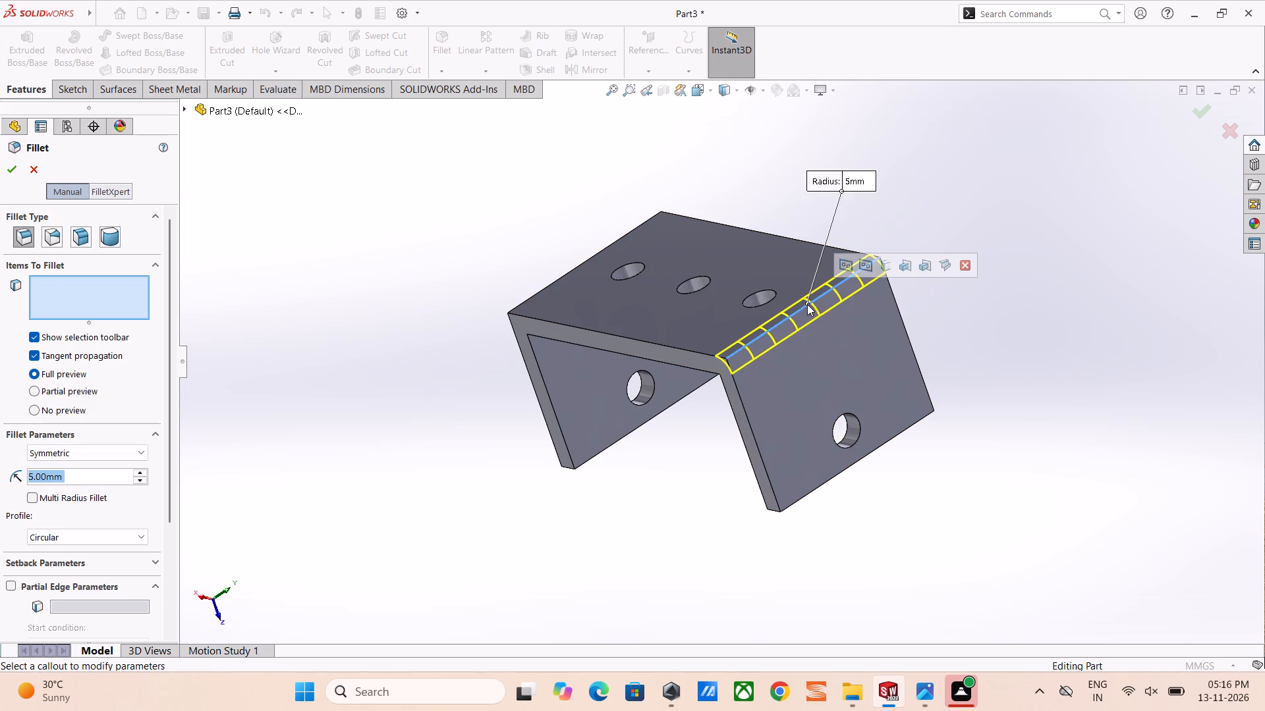
middle_click_drag(829, 338, 875, 275)
scroll(748, 324, "down", 3)
middle_click_drag(951, 289, 950, 289)
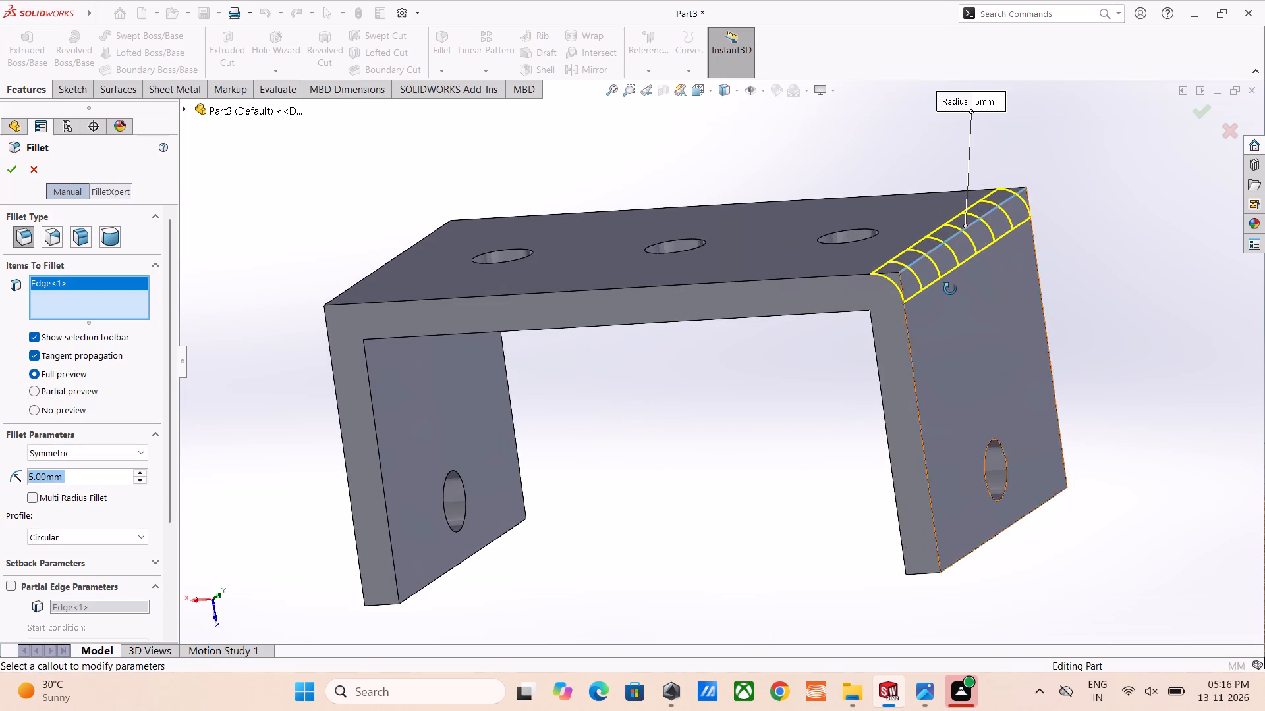
middle_click_drag(950, 289, 980, 290)
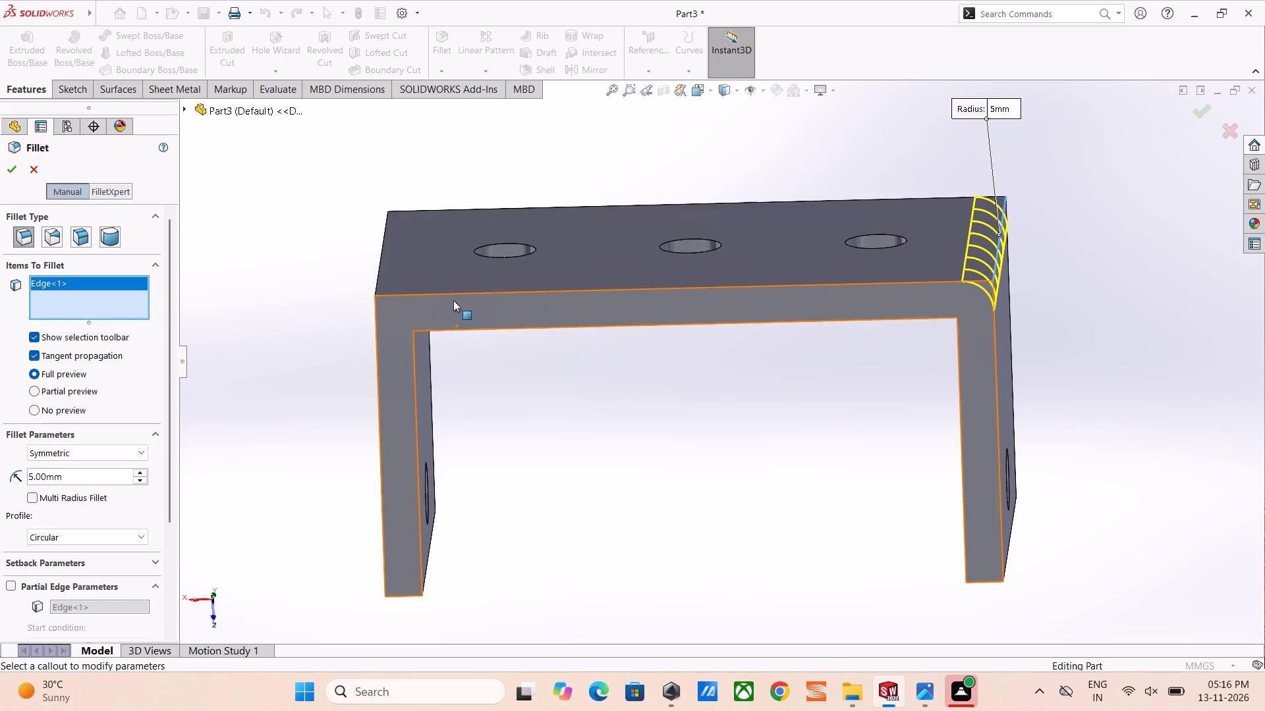
left_click(381, 260)
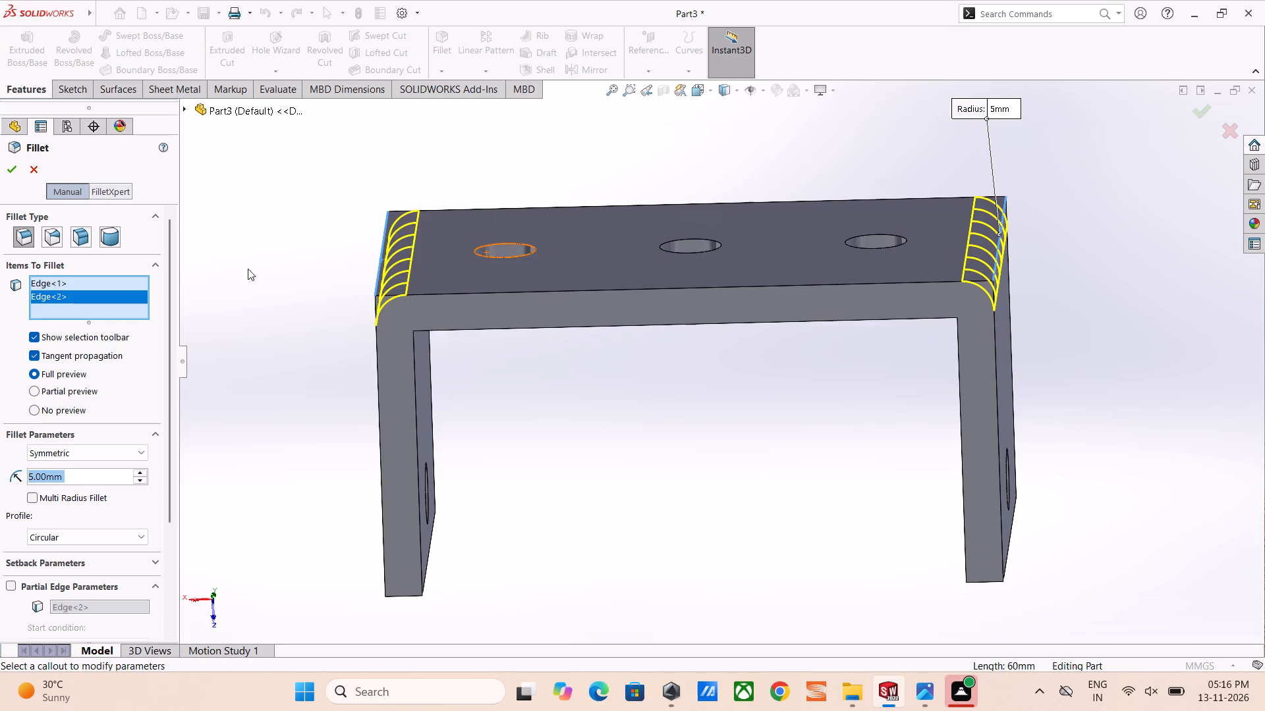
left_click(7, 162)
Examine the filleted bends and the holes of the finished bracket from several sides, ending in the isometric view.
scroll(499, 300, "up", 5)
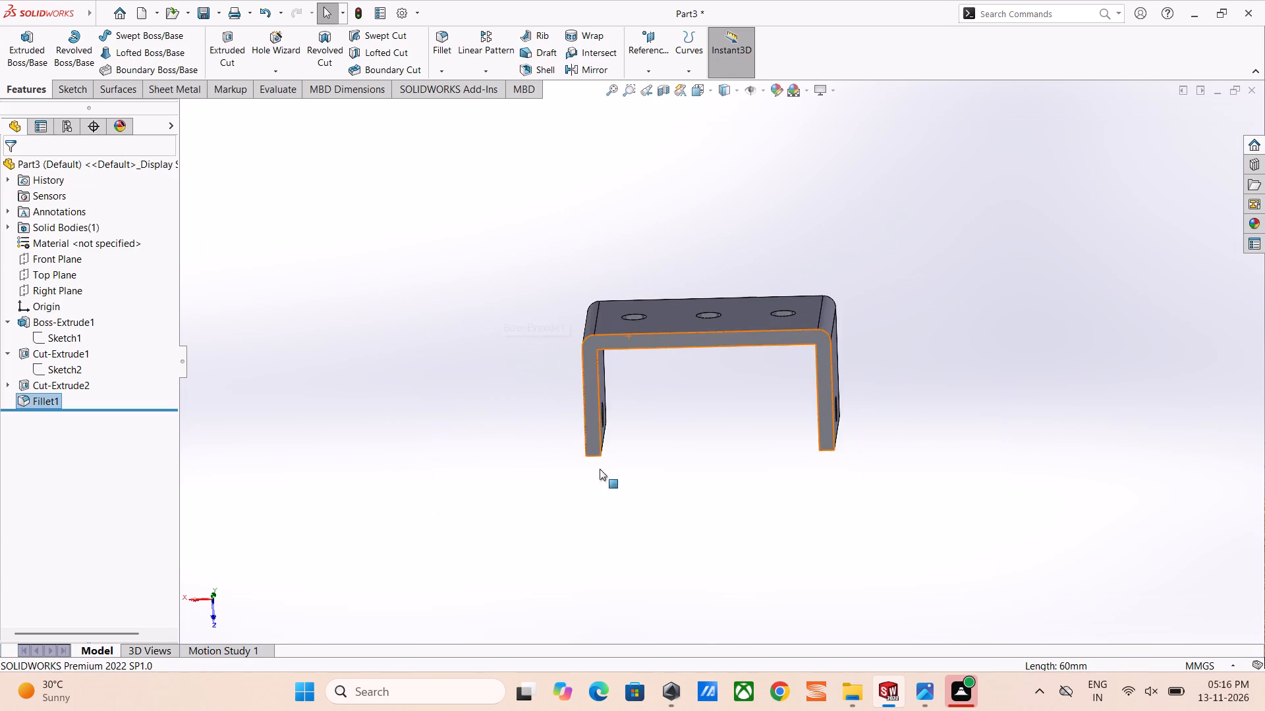
scroll(621, 479, "up", 1)
middle_click_drag(621, 479, 543, 390)
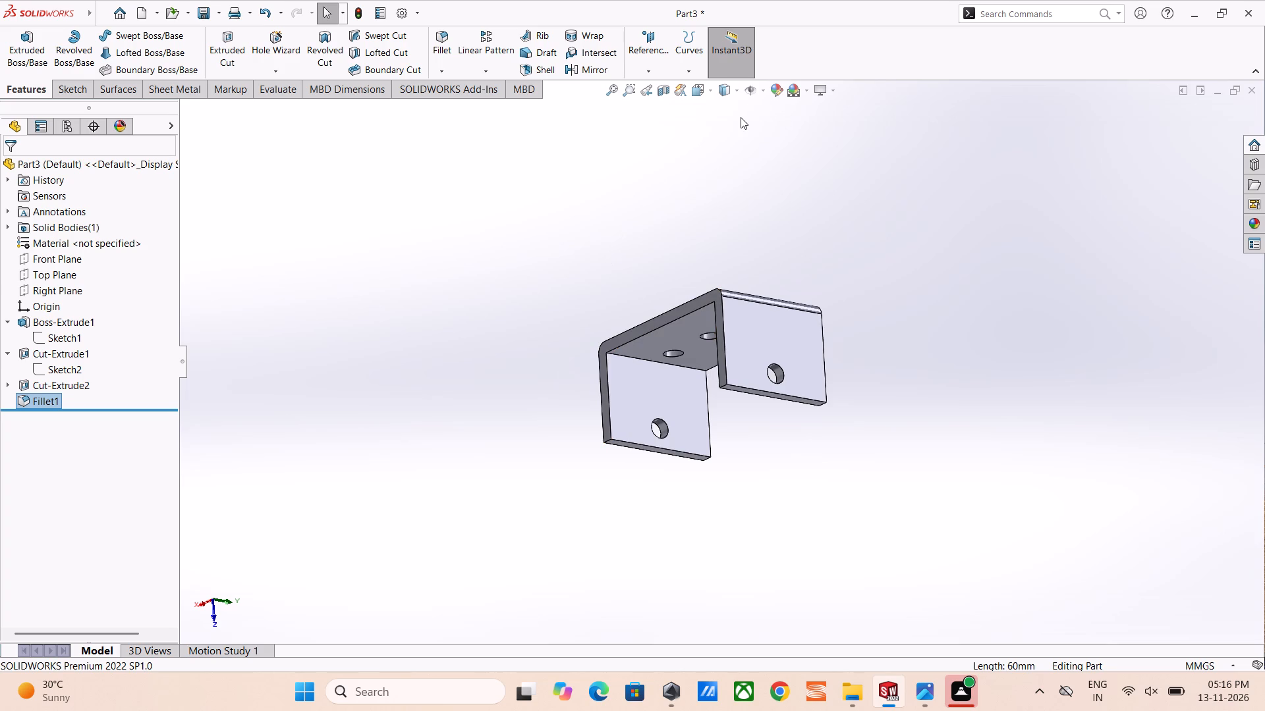
middle_click_drag(839, 194, 811, 327)
scroll(839, 207, "down", 1)
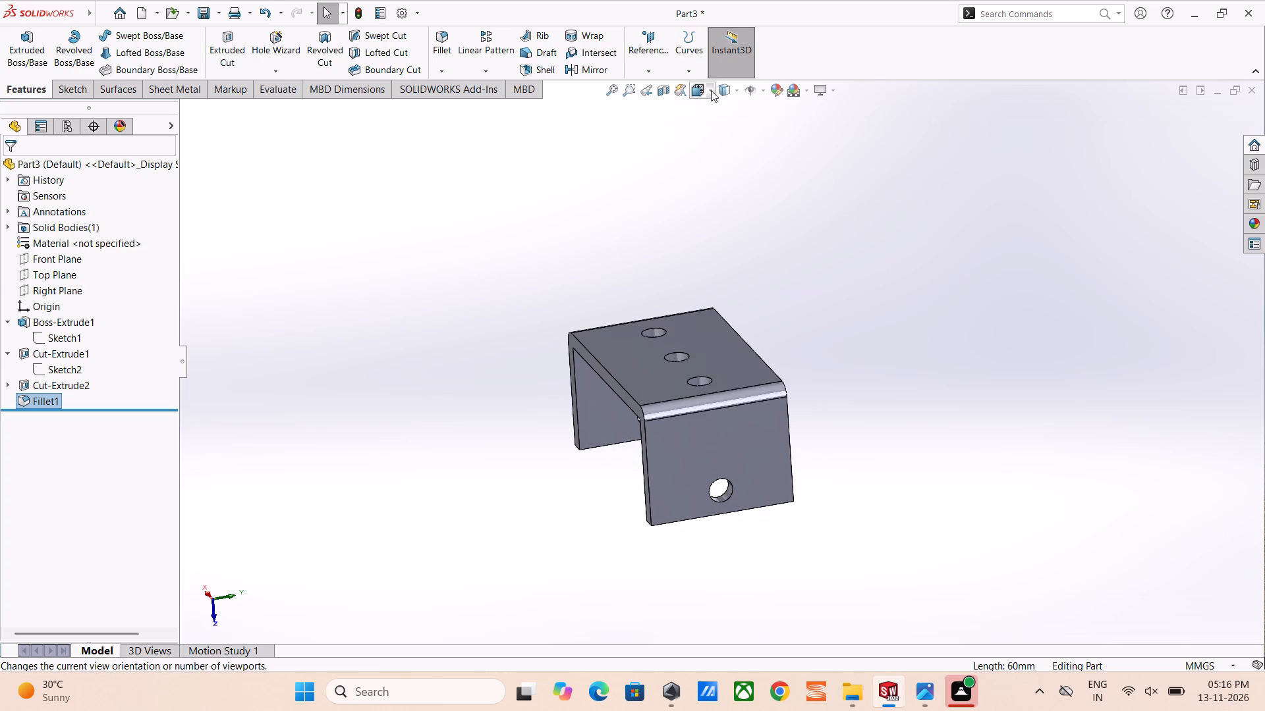
left_click(711, 90)
left_click(779, 131)
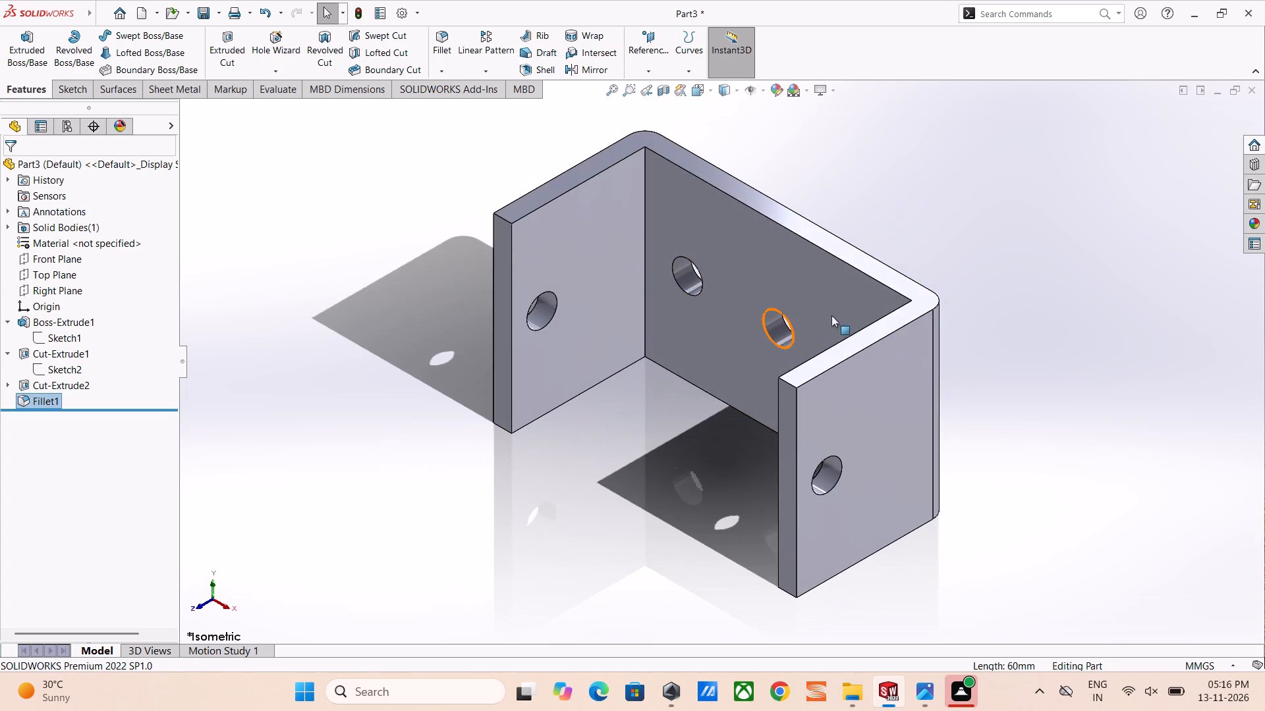
middle_click_drag(837, 282, 814, 384)
middle_click_drag(755, 184, 672, 258)
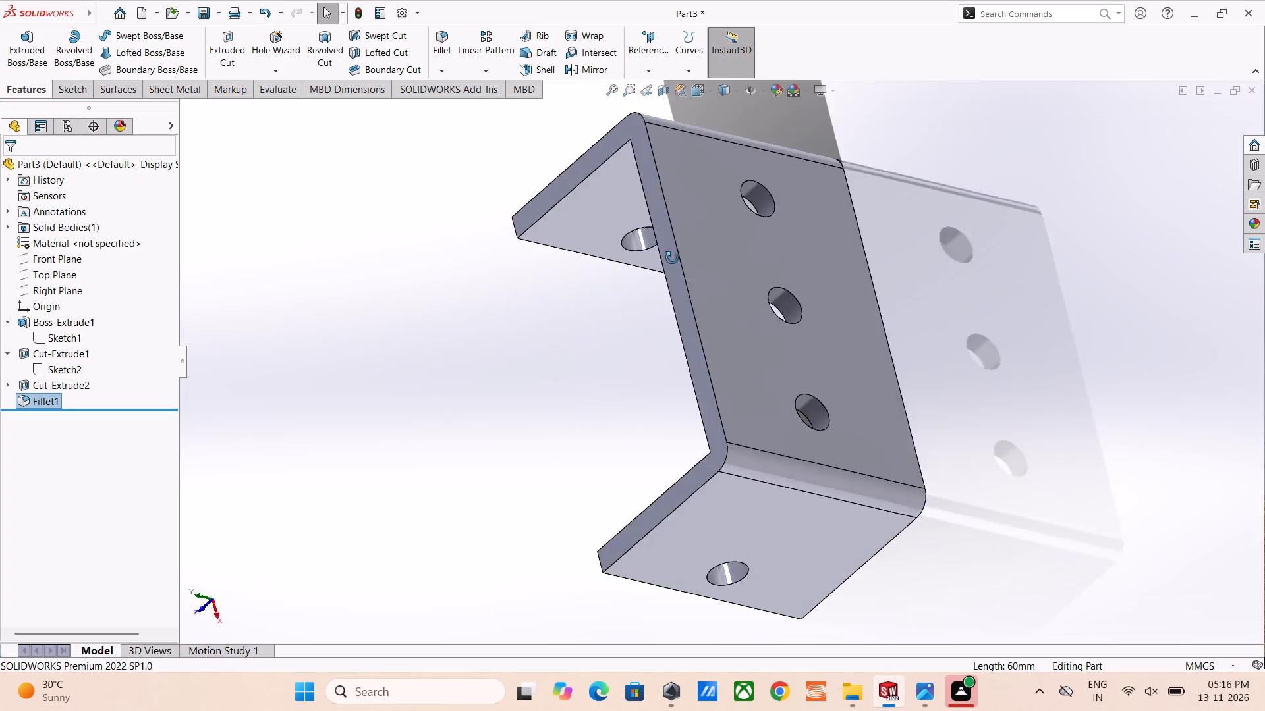
middle_click_drag(672, 258, 544, 157)
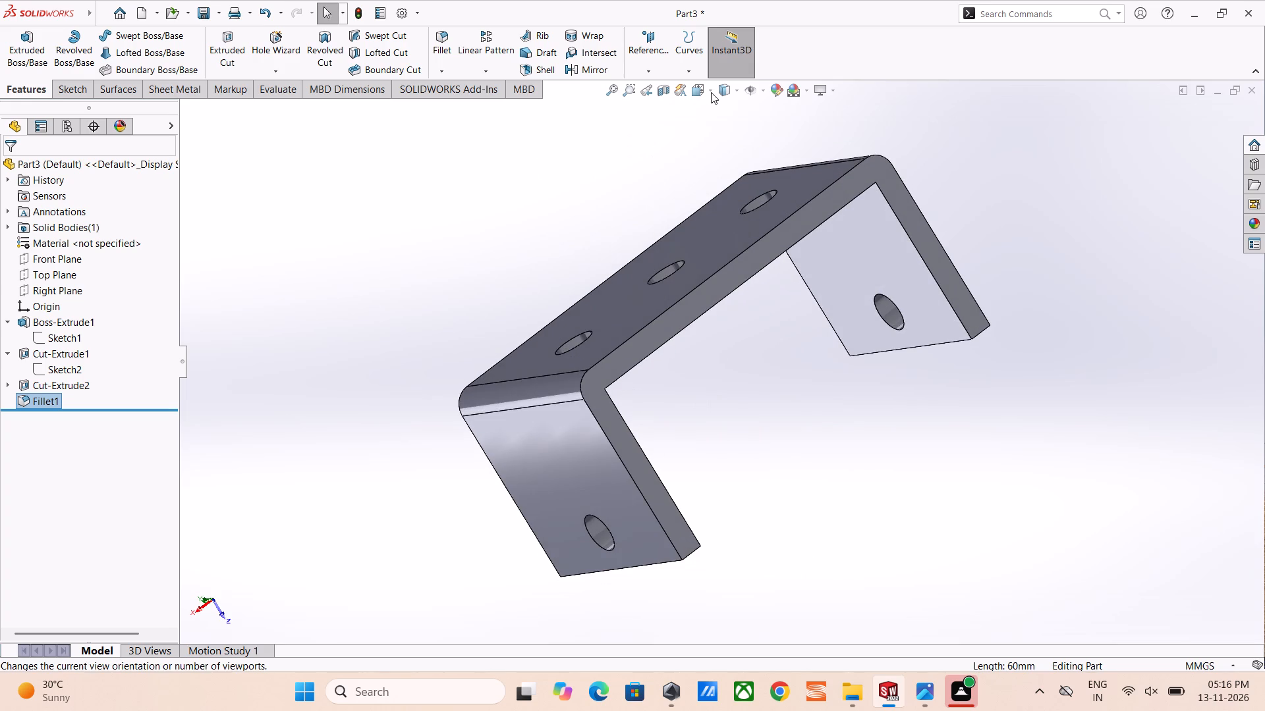
left_click(711, 92)
left_click(777, 127)
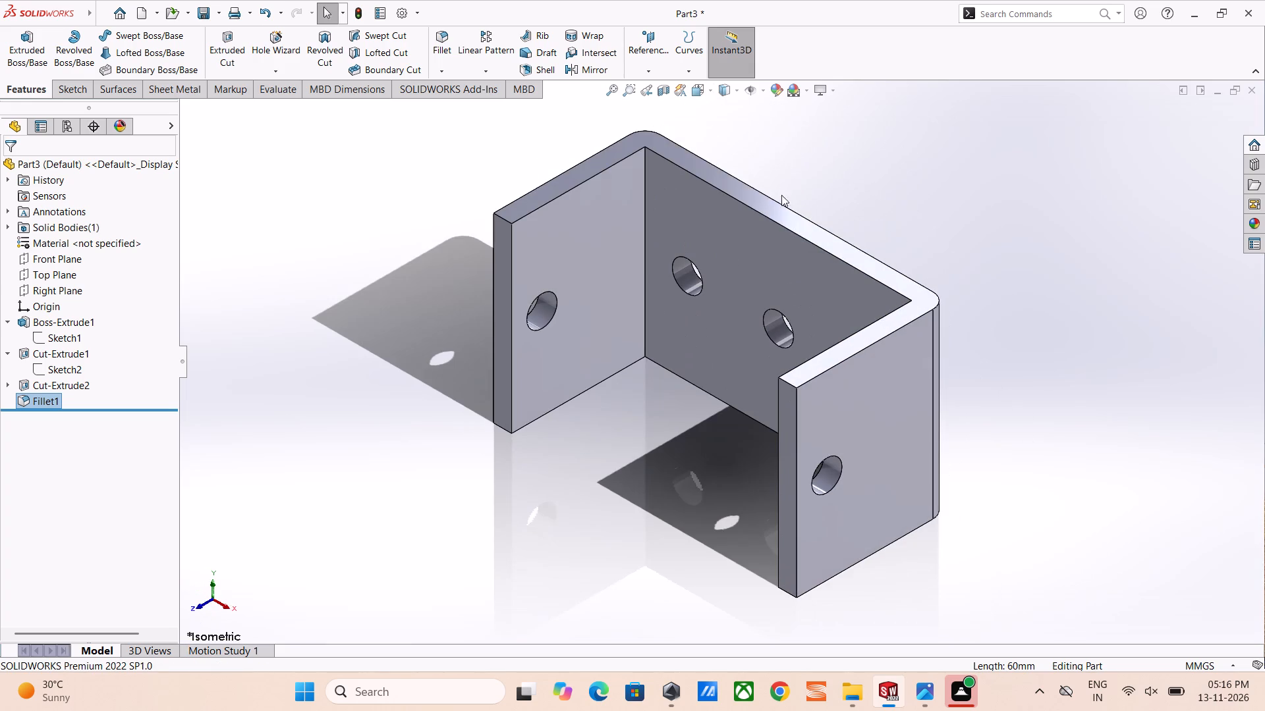
scroll(708, 243, "up", 1)
middle_click_drag(708, 257, 769, 353)
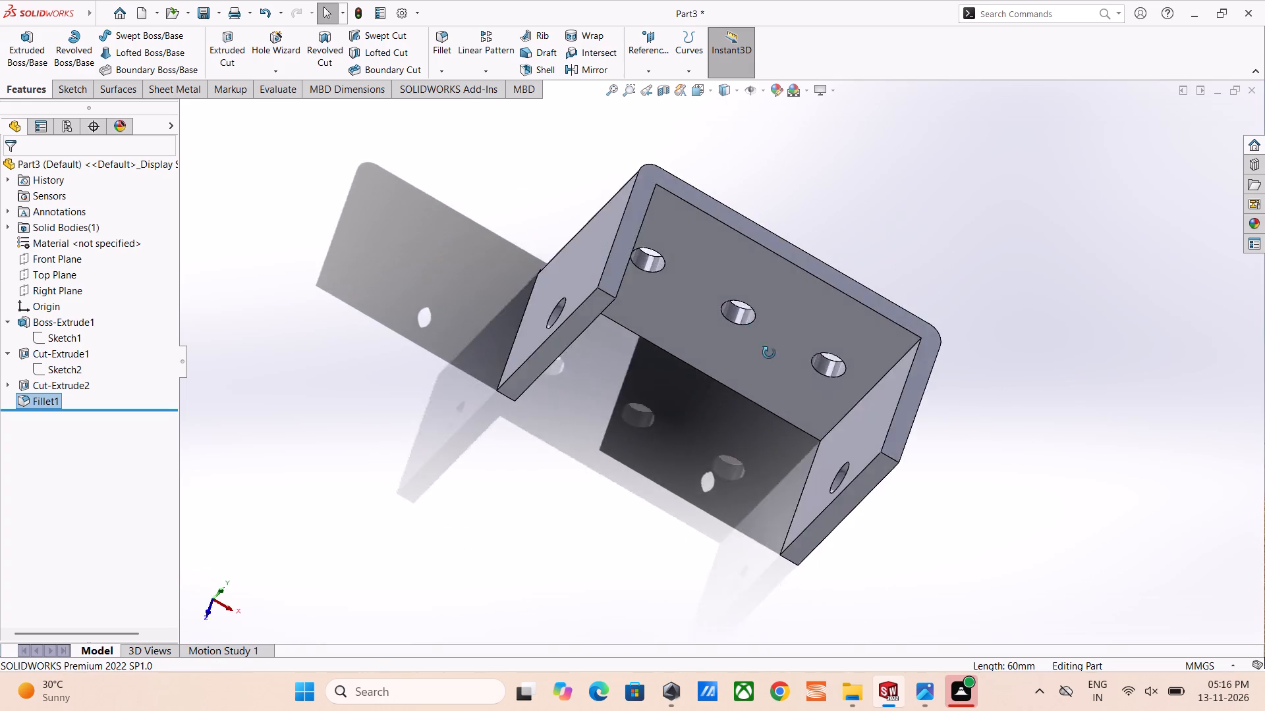
middle_click_drag(769, 353, 837, 373)
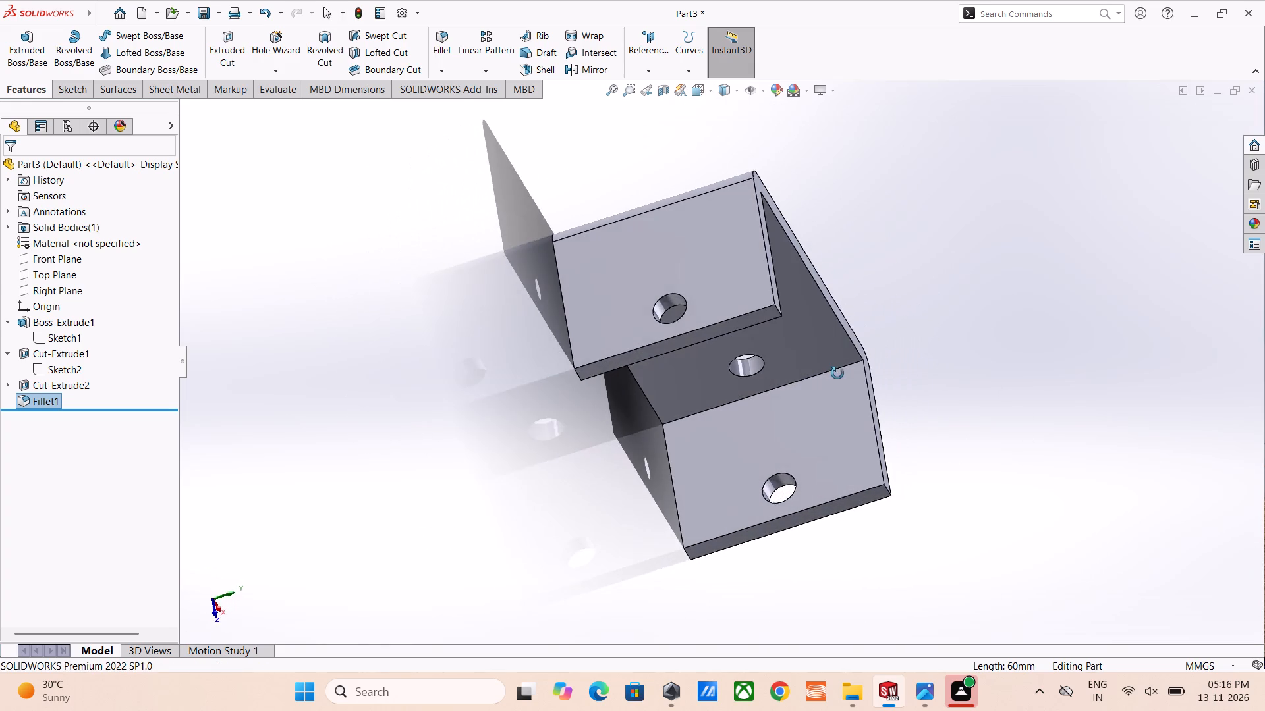
middle_click_drag(837, 373, 685, 340)
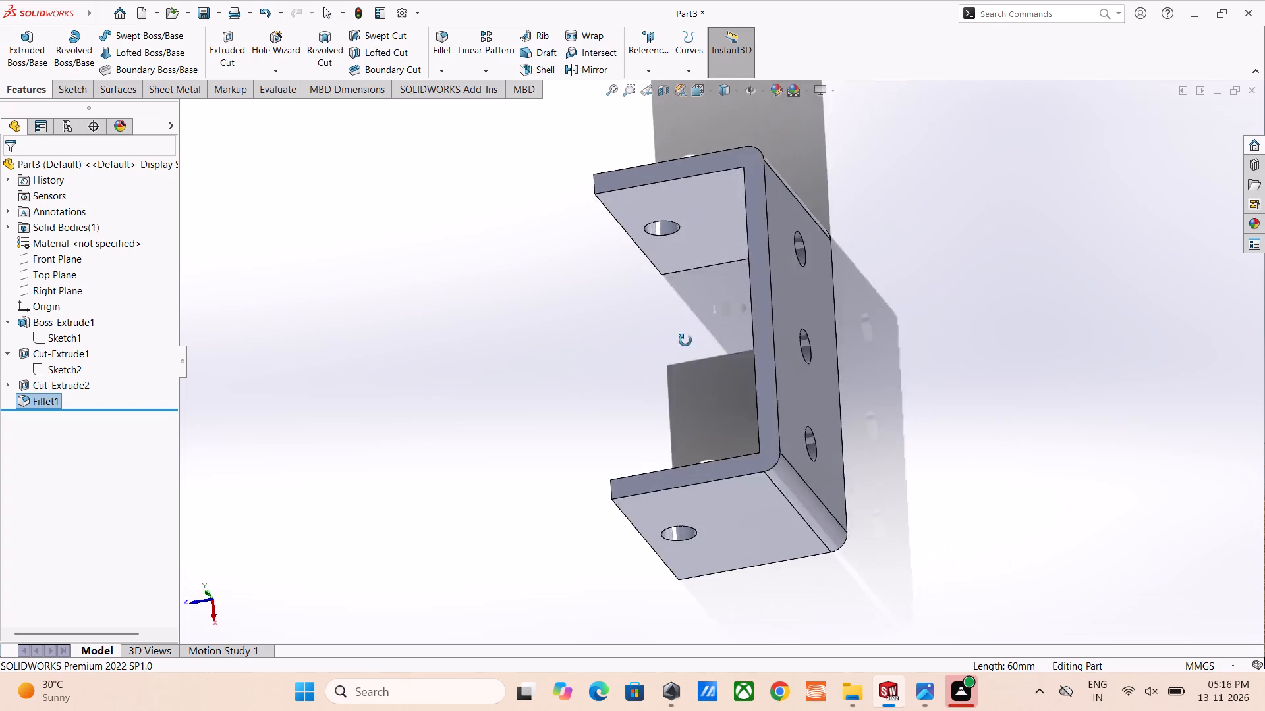
middle_click_drag(685, 340, 551, 160)
middle_click_drag(660, 420, 599, 231)
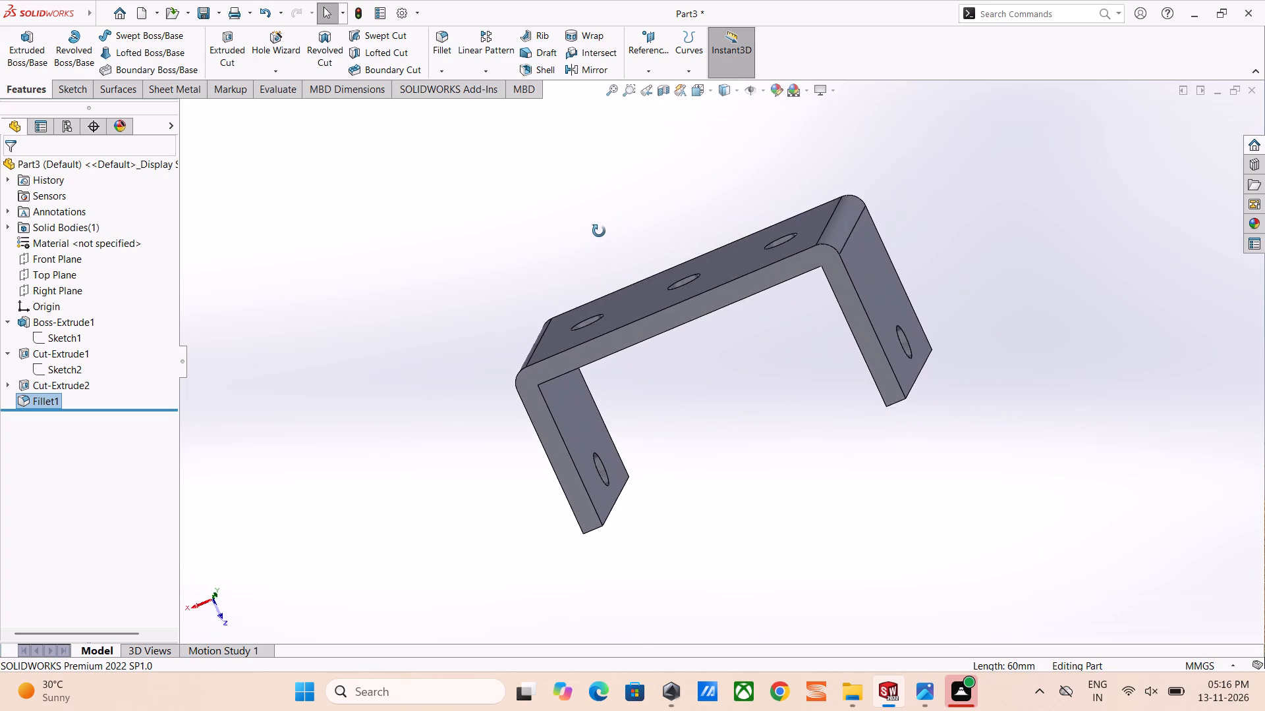
middle_click_drag(599, 231, 808, 357)
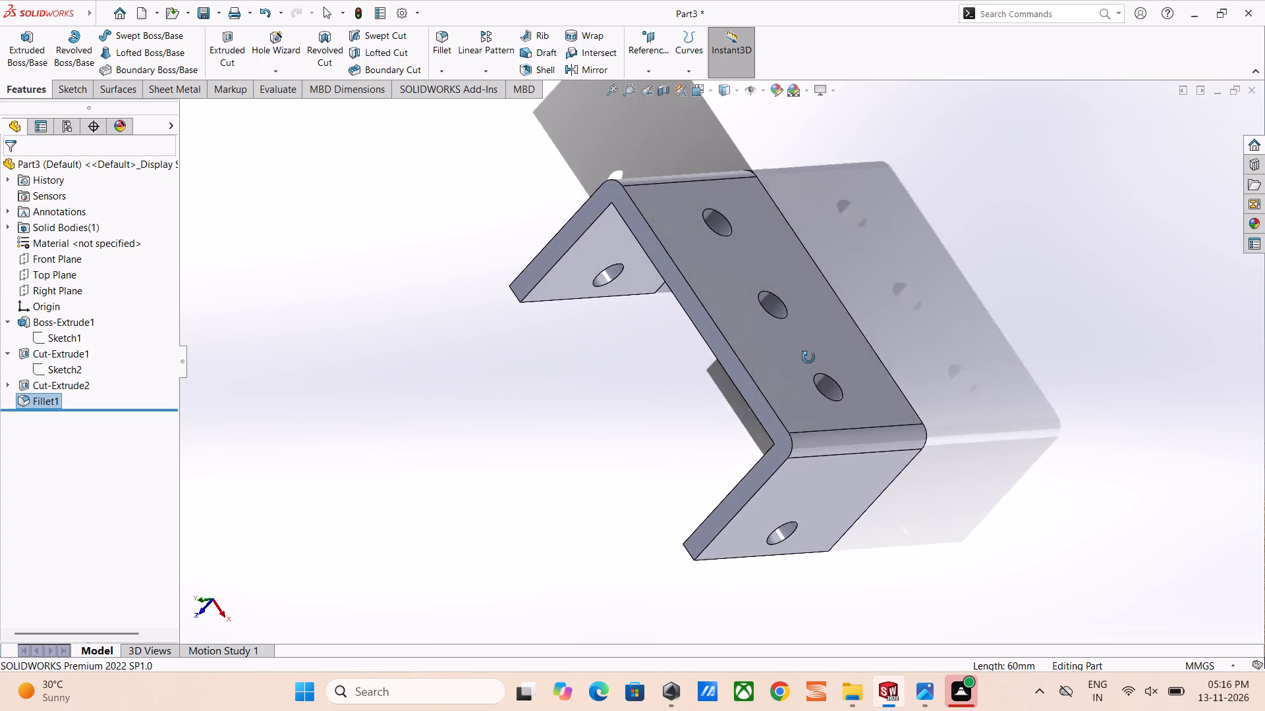
middle_click_drag(808, 357, 787, 370)
left_click(955, 300)
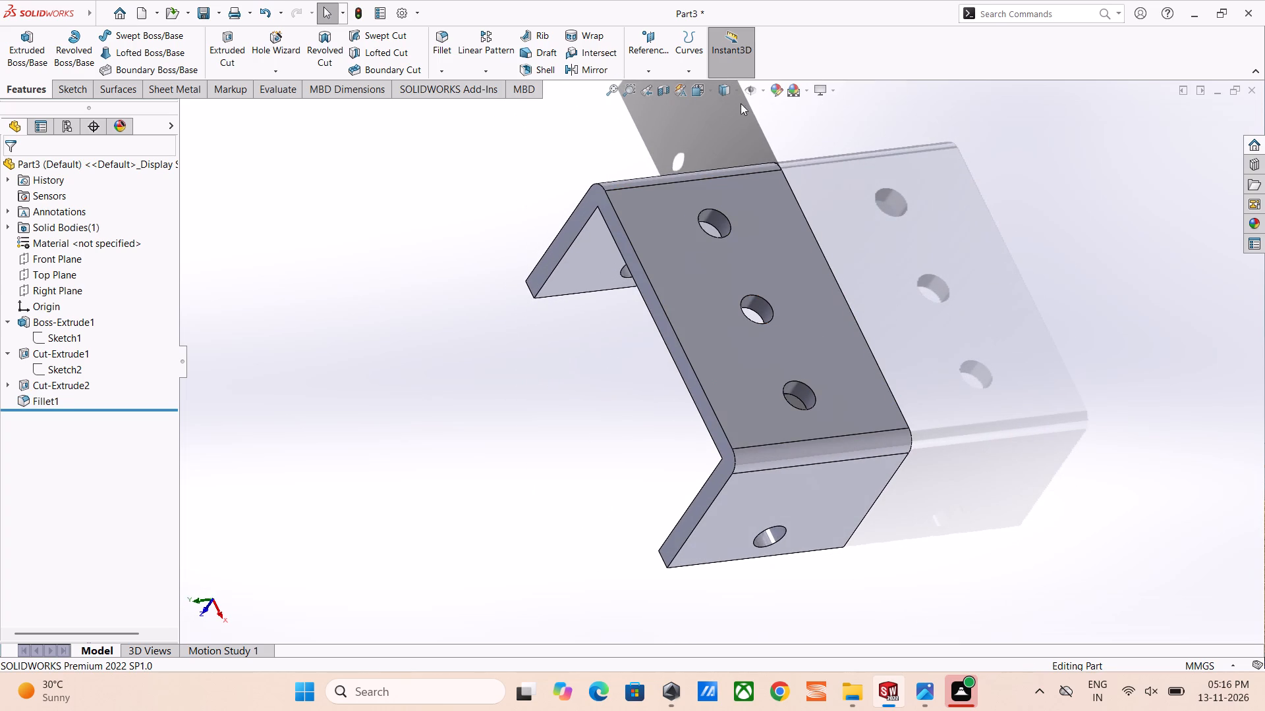
left_click(712, 90)
left_click(771, 134)
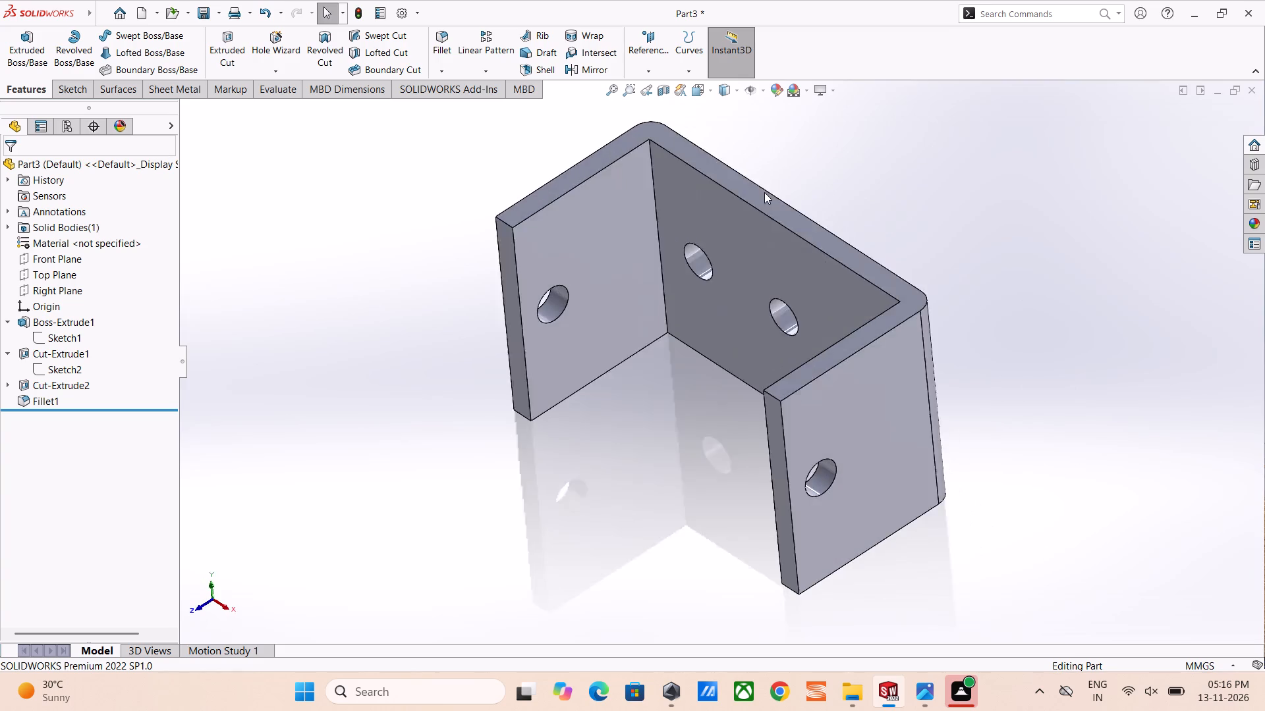
left_click(874, 198)
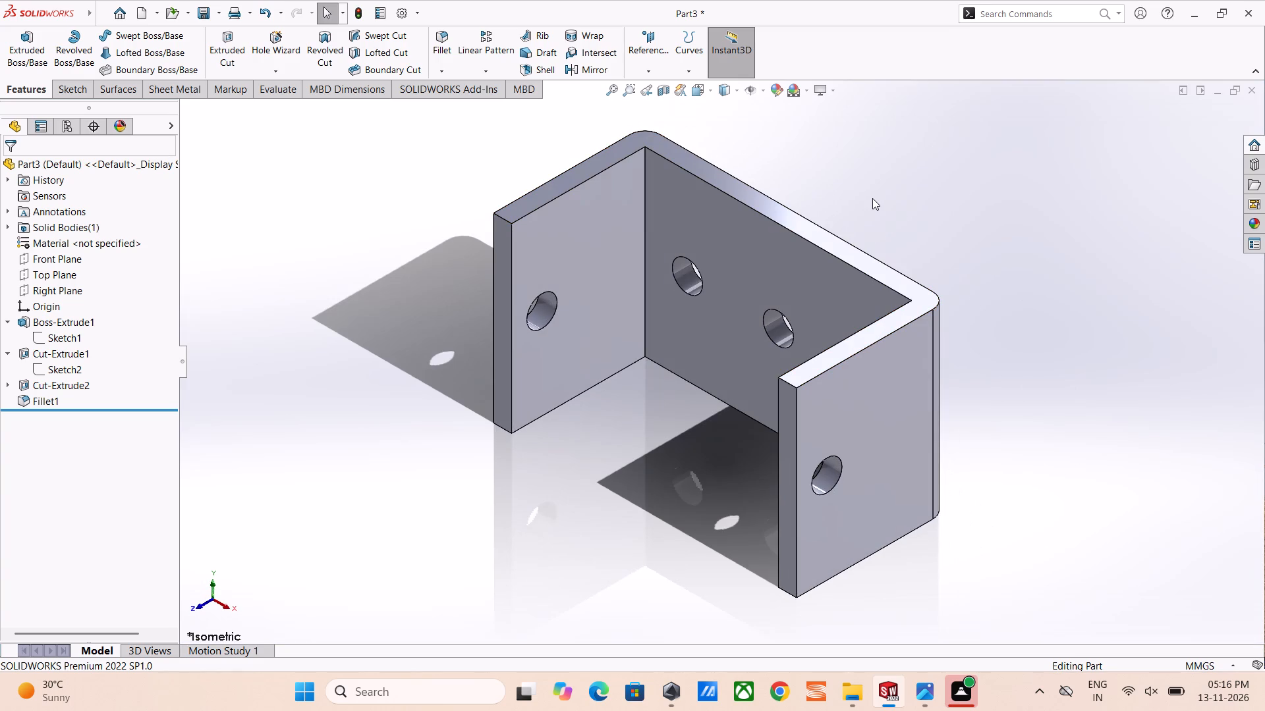
Save the part as 13 in the fuji folder on the Desktop.
key("ctrl+s")
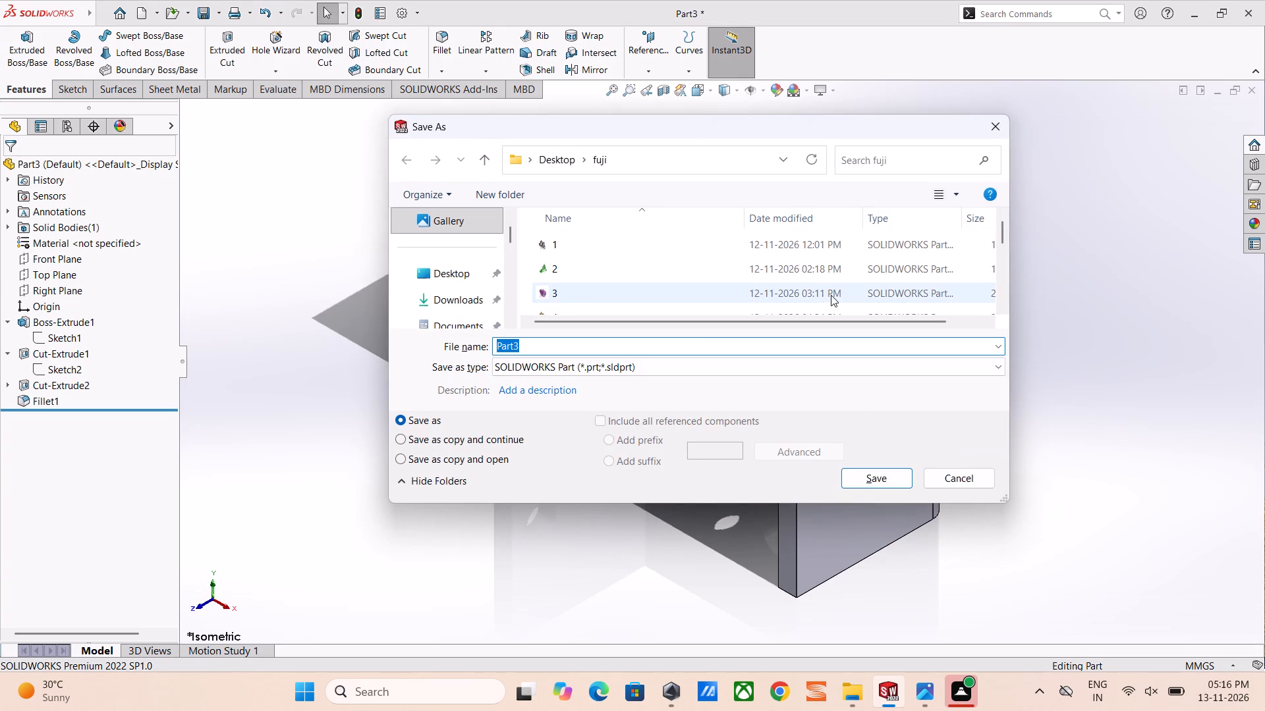
scroll(831, 295, "down", 9)
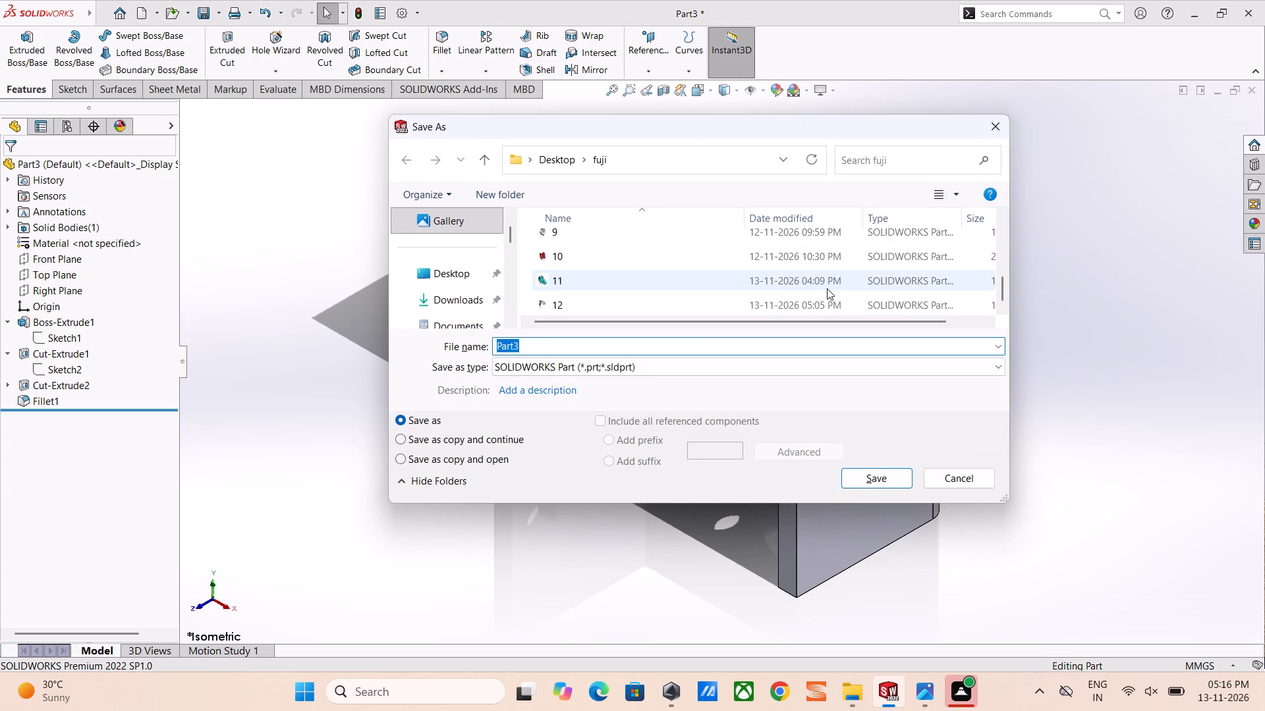
type("13")
key("Return")
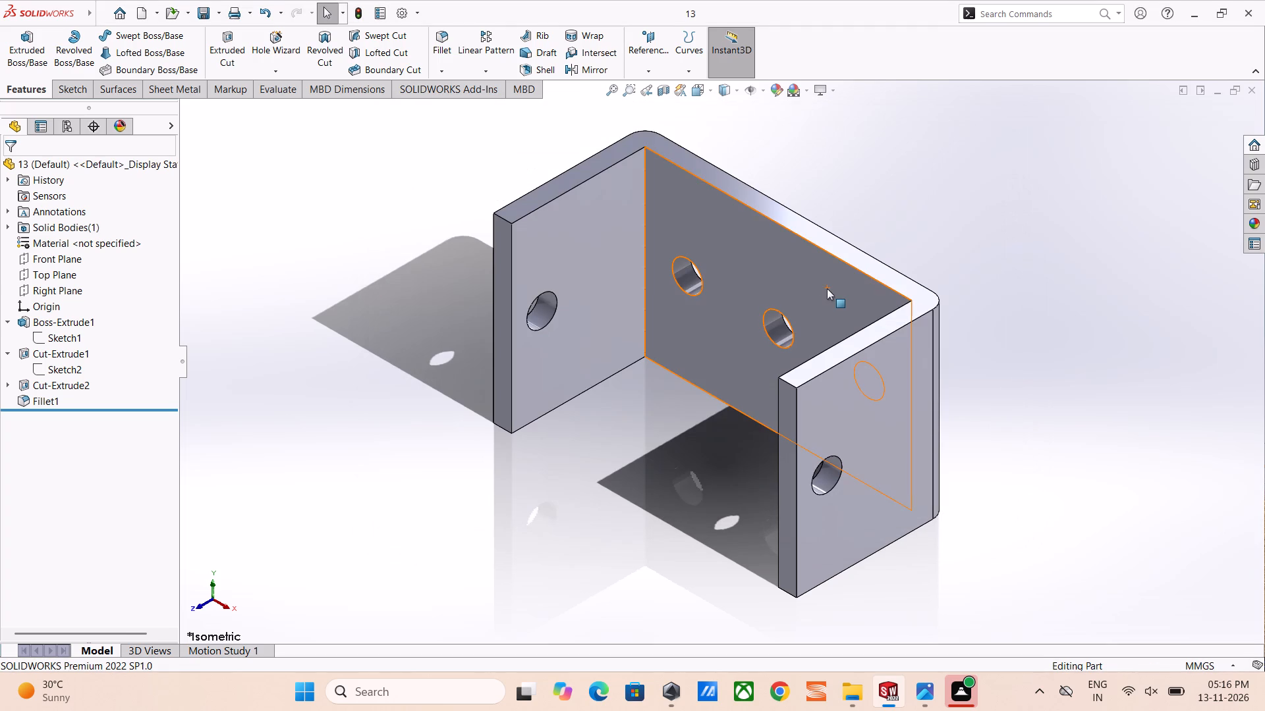
key("ctrl+s")
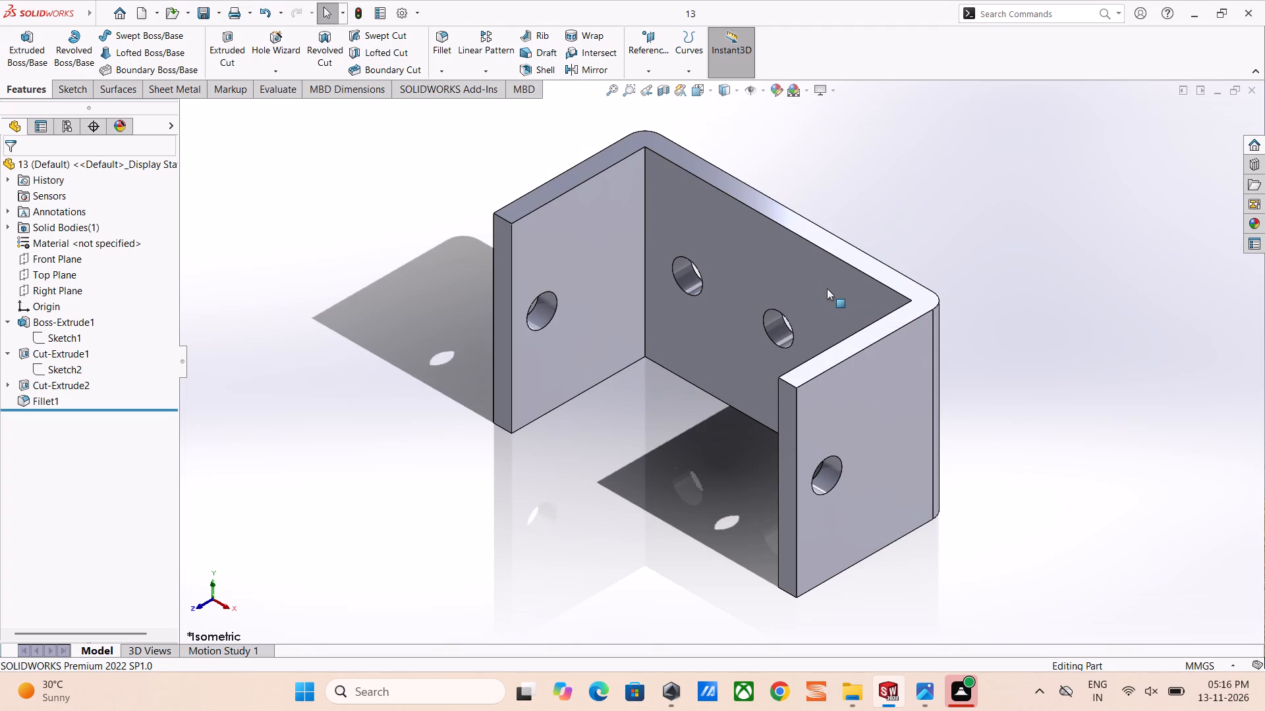
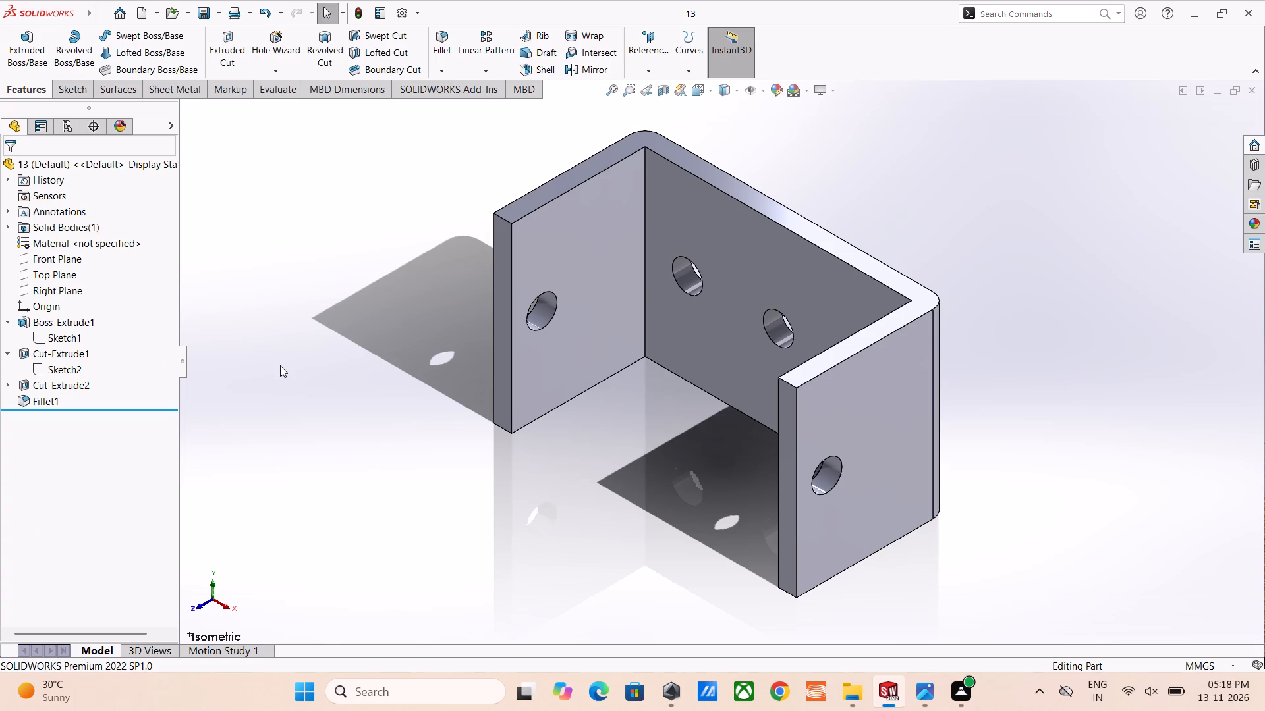
Create a new drawing document on a standard A3 (ISO) sheet with the sheet format displayed.
key("ctrl+n")
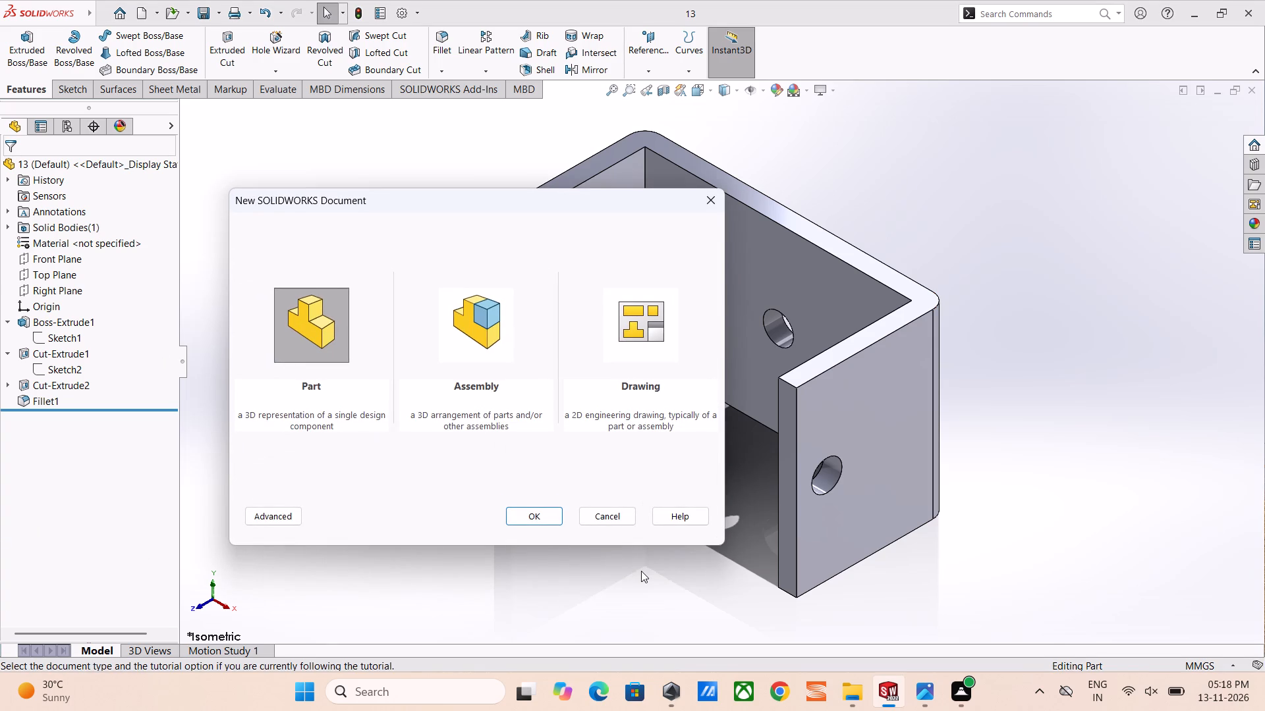
key("Left")
key("Return")
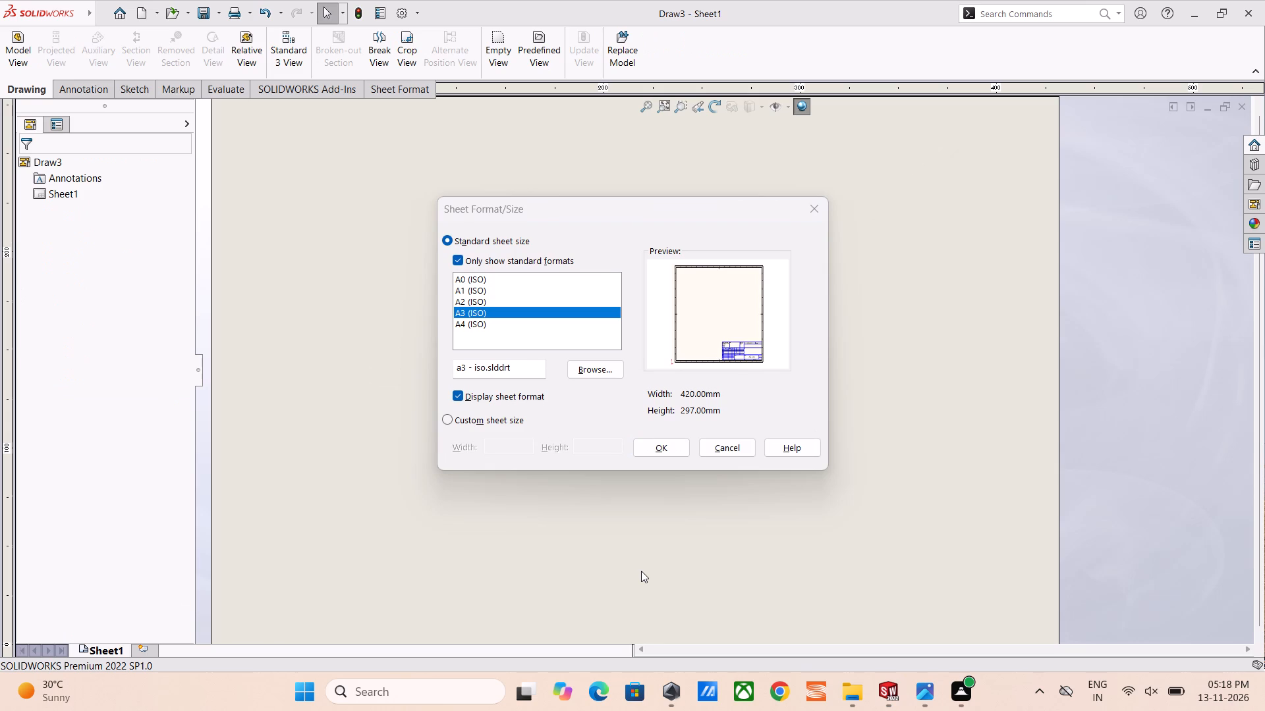
key("Return")
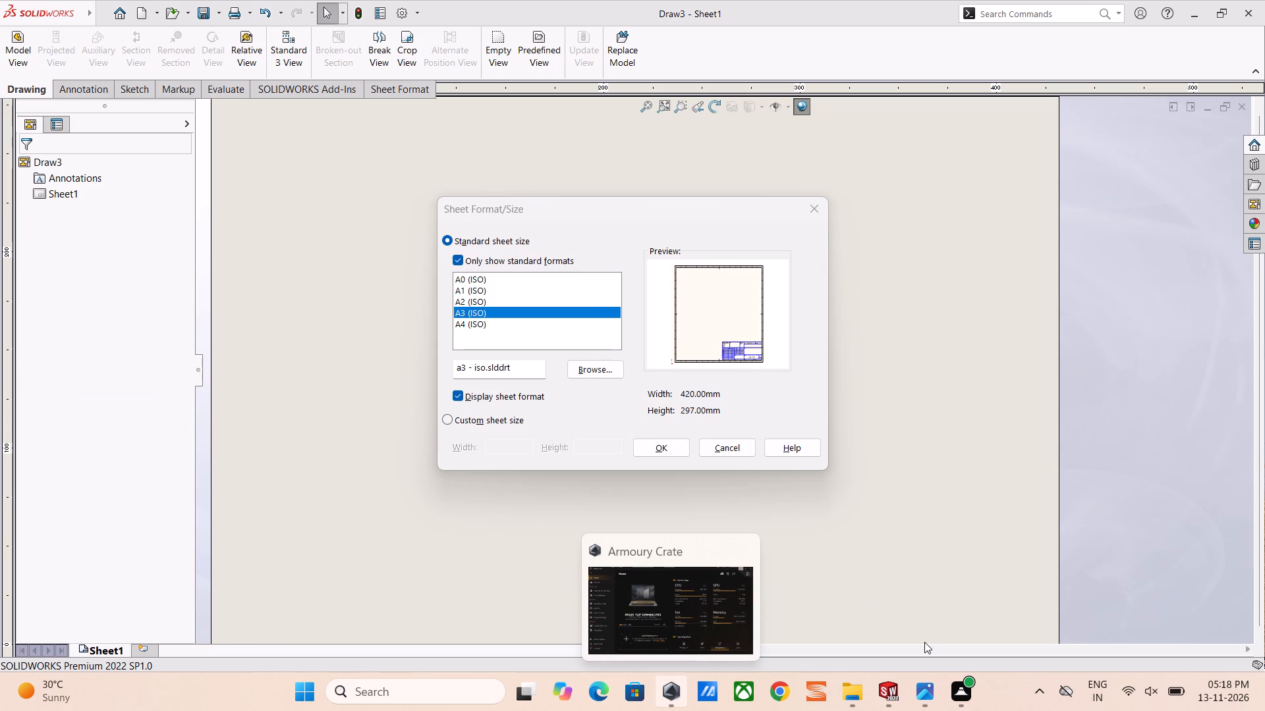
left_click(661, 448)
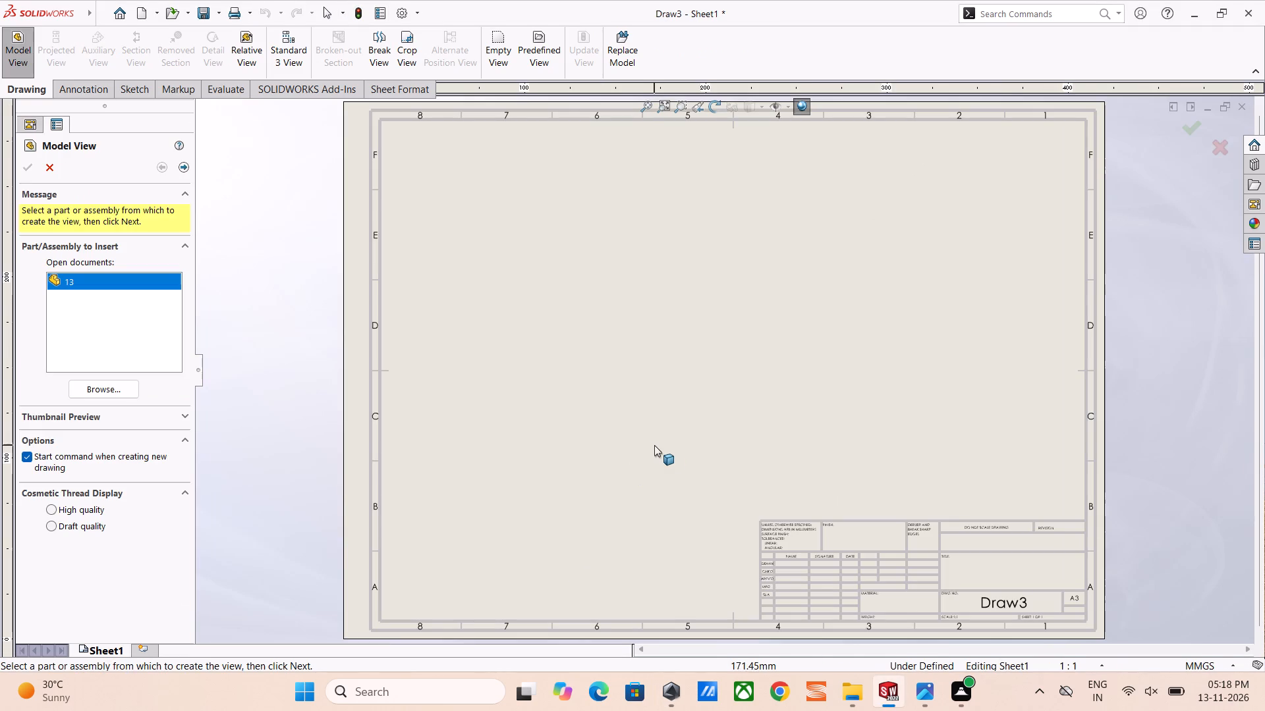
Insert part 13 from the fuji folder and place its front view as the base view on the sheet.
left_click(117, 390)
scroll(626, 316, "down", 5)
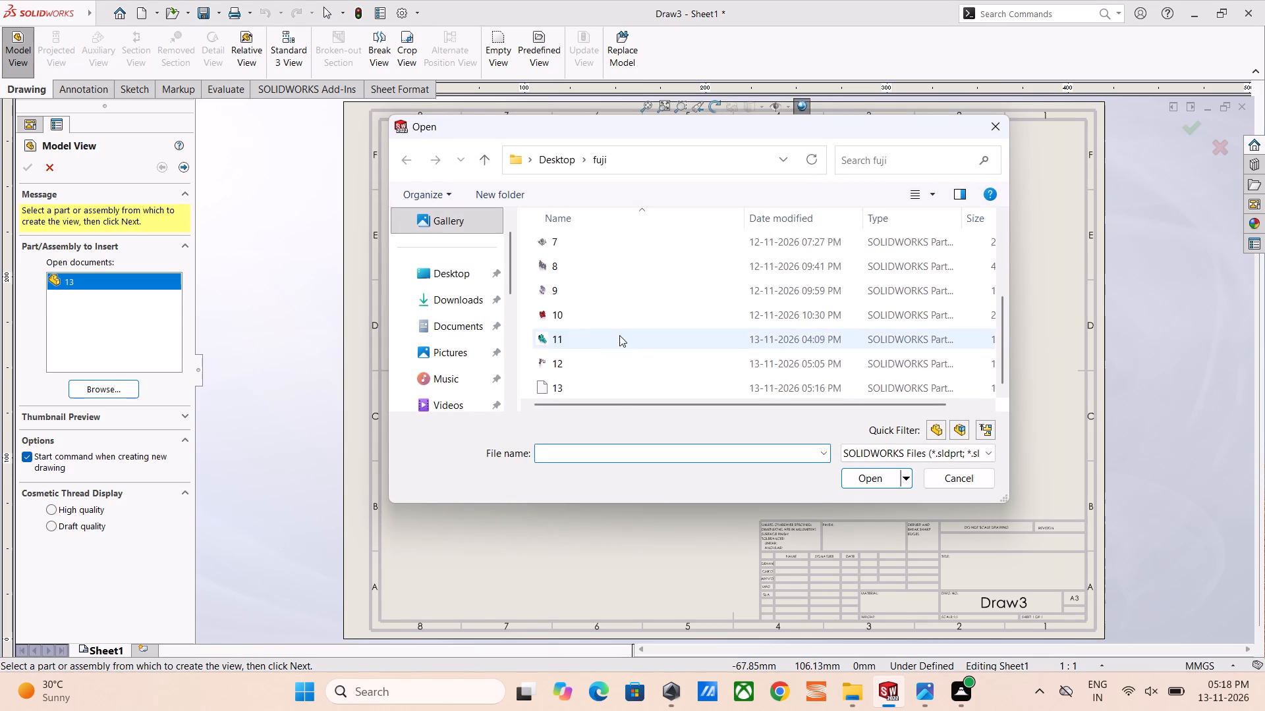
left_click(618, 381)
left_click(866, 483)
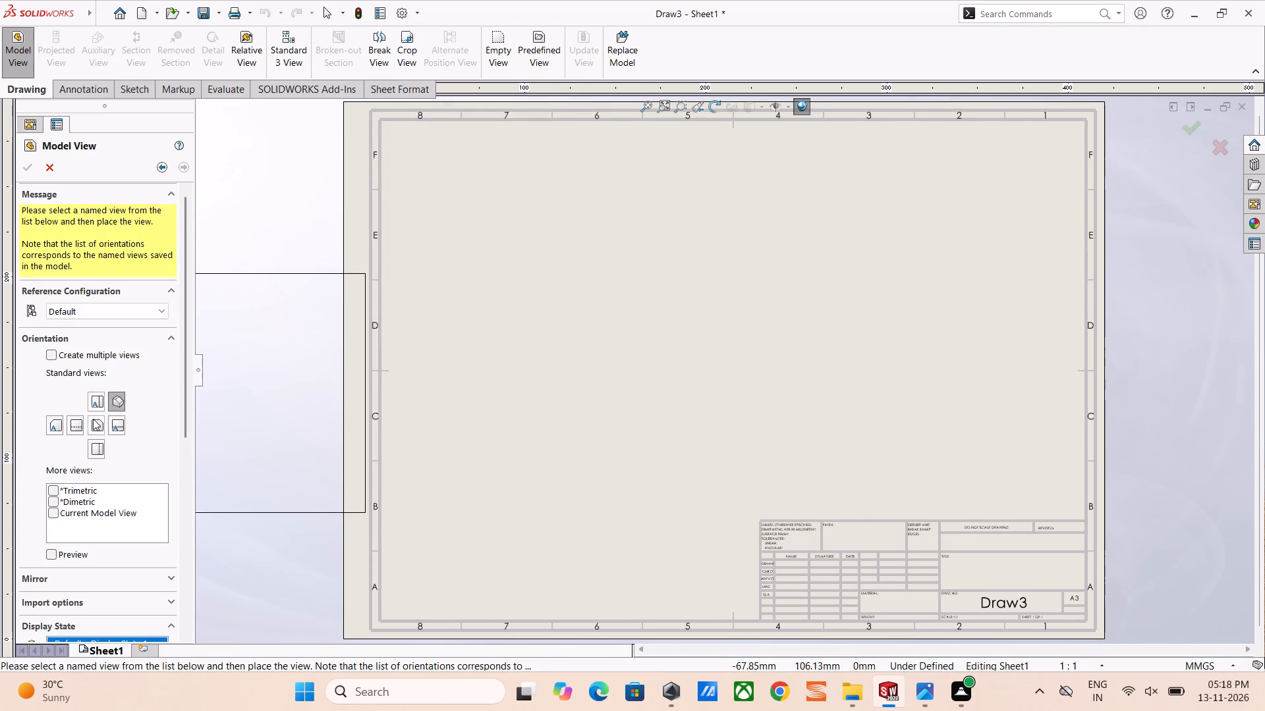
left_click(96, 429)
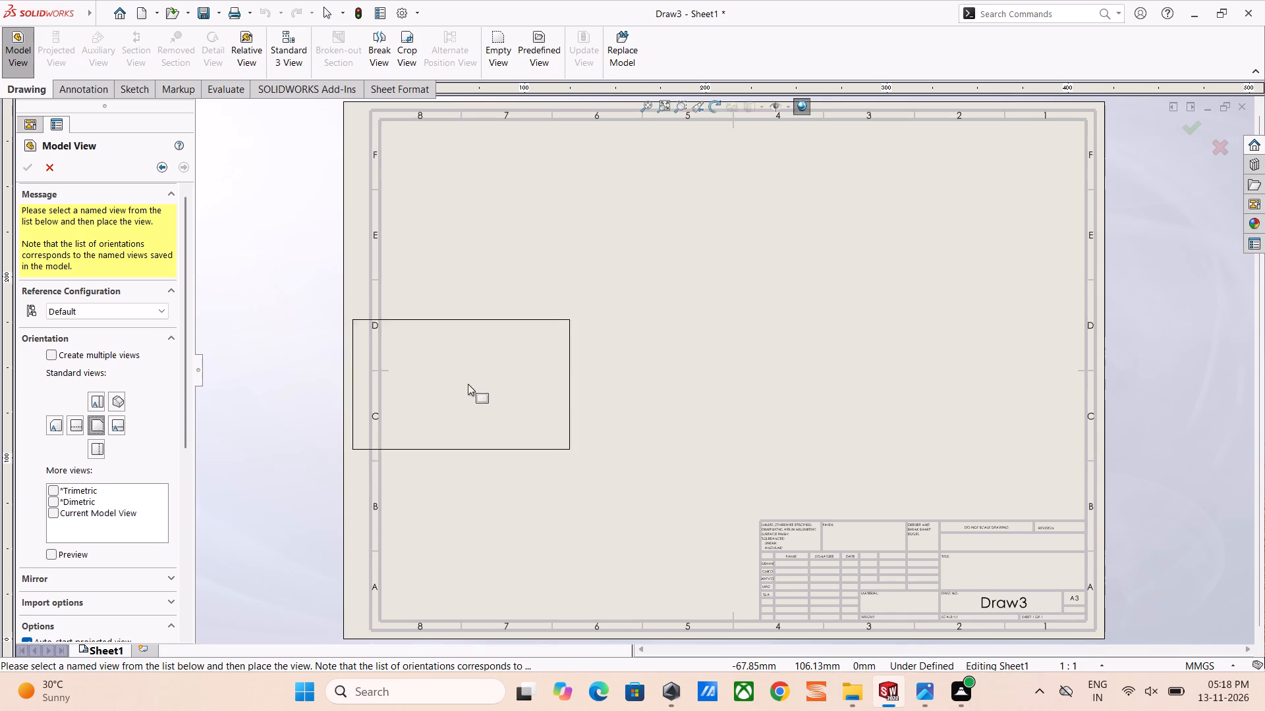
left_click(612, 371)
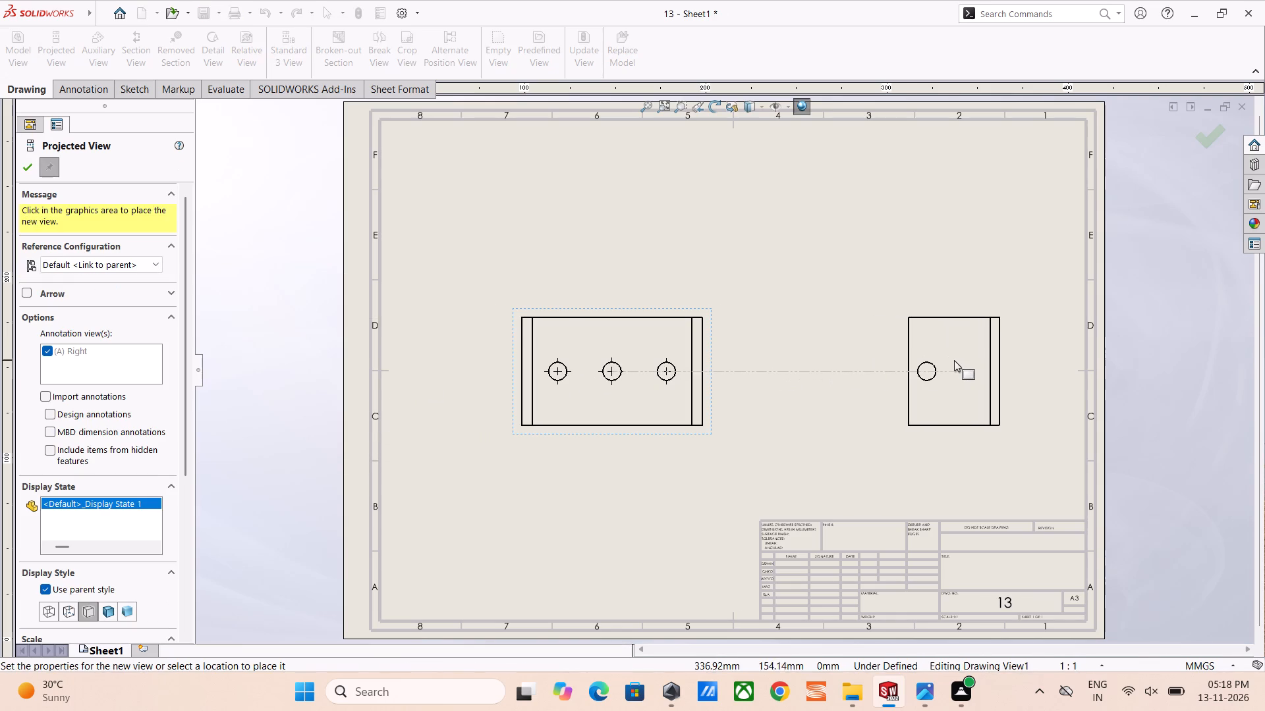
Project the right side, isometric and top views from the front view and place them on the sheet.
left_click(954, 360)
left_click(949, 248)
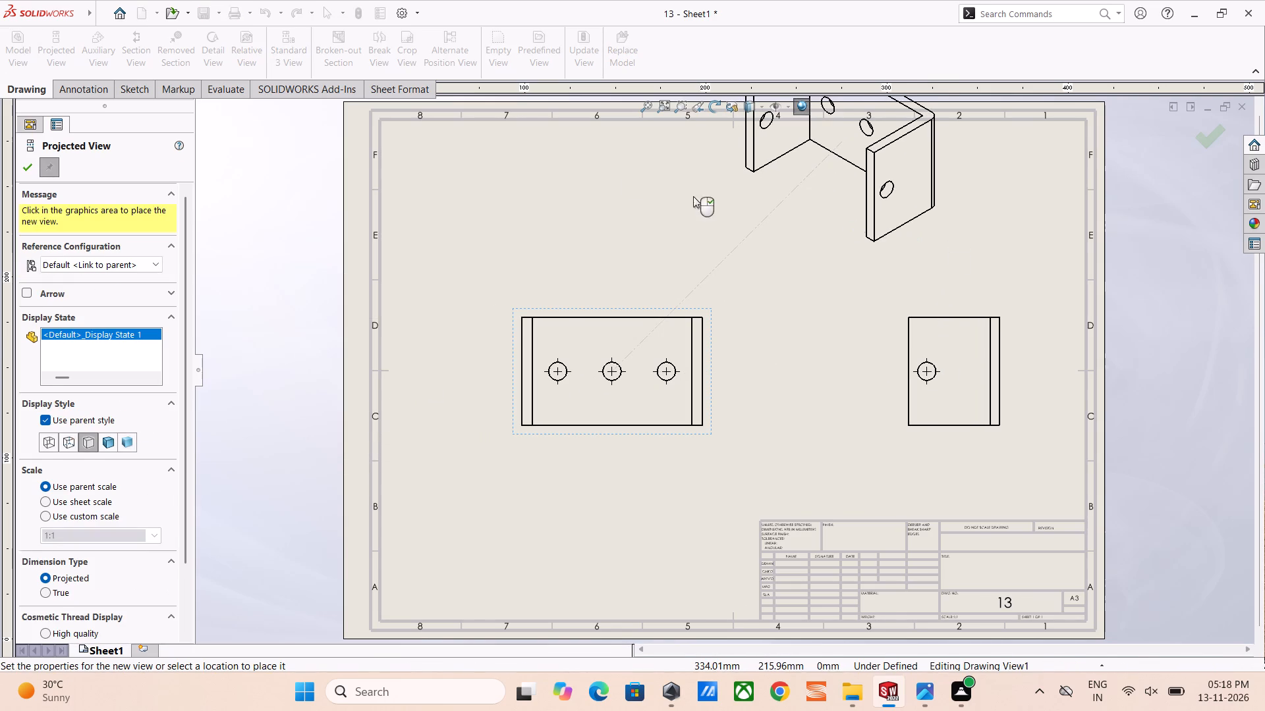
left_click(587, 212)
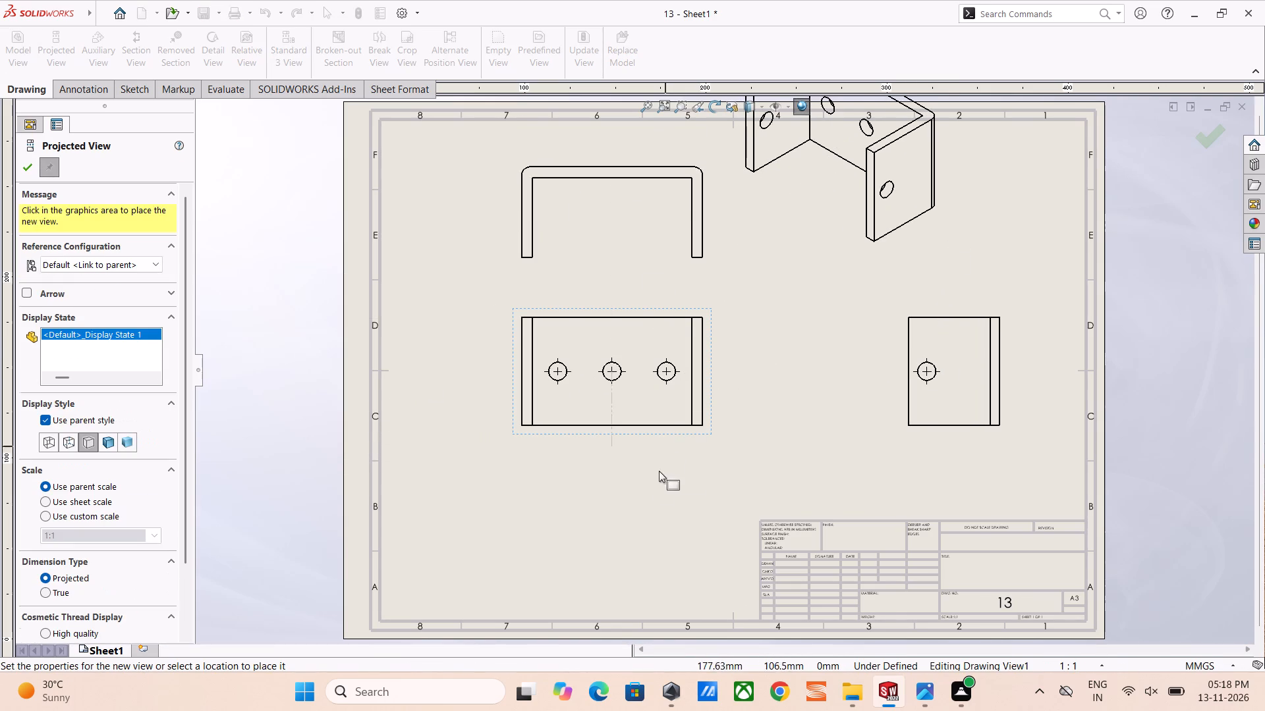
left_click(26, 169)
Reposition the front, top and isometric views so that all views sit spaced apart within the sheet border.
scroll(524, 368, "up", 4)
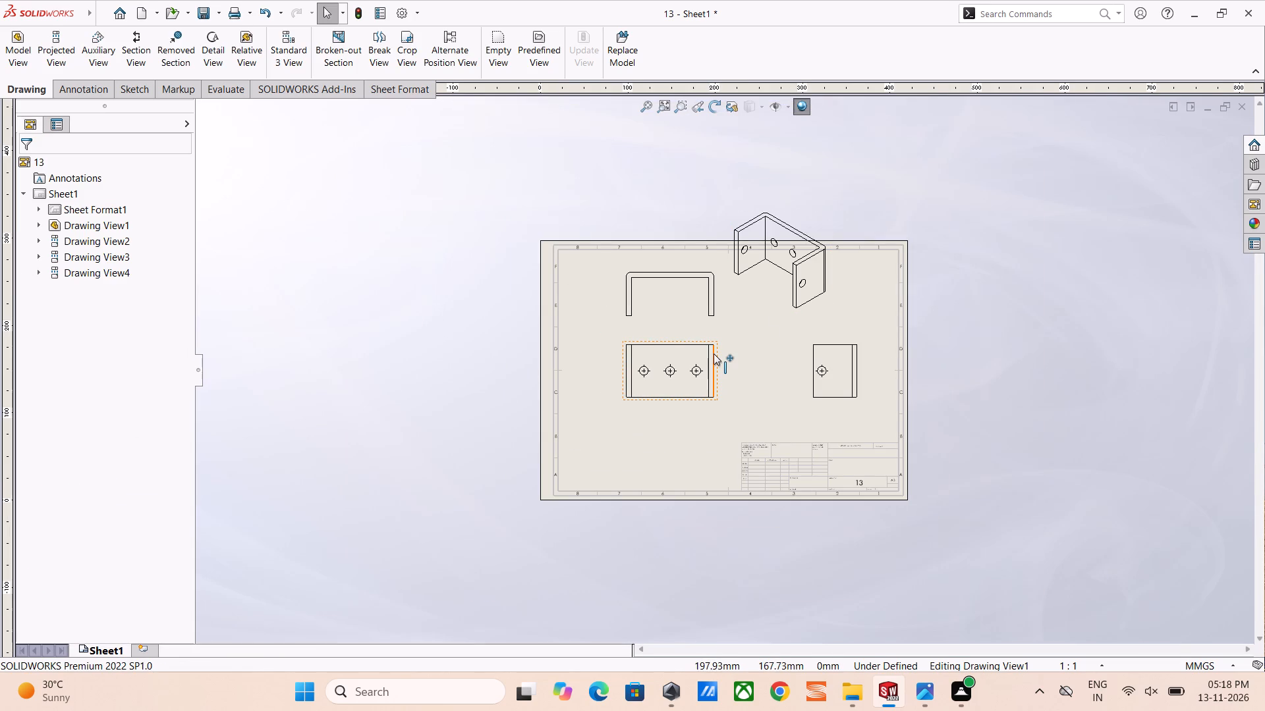
left_click_drag(719, 354, 727, 387)
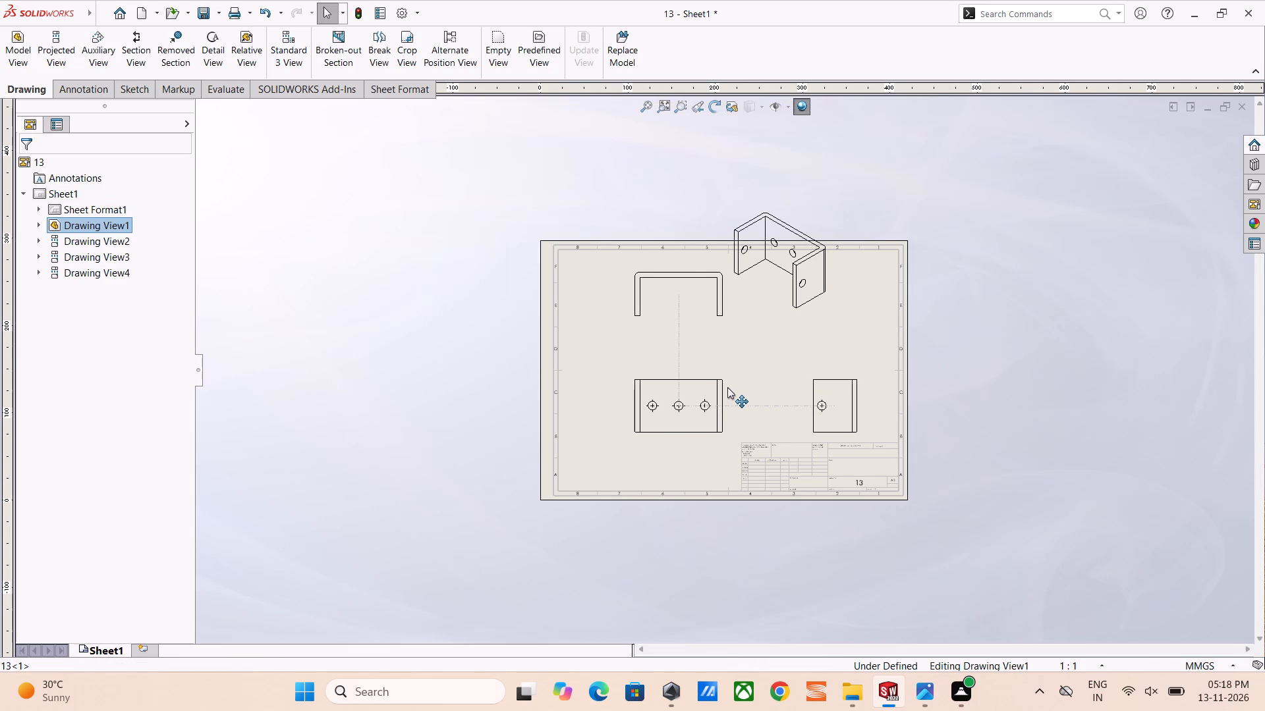
left_click_drag(727, 387, 723, 381)
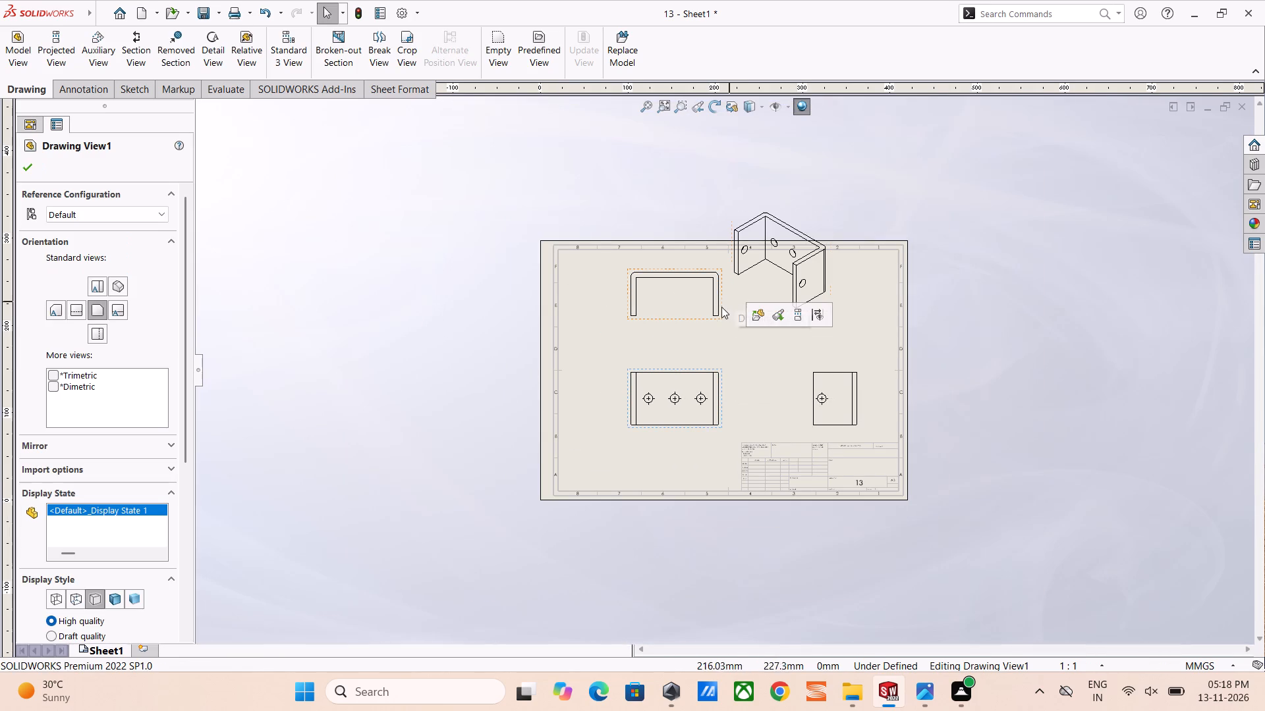
left_click_drag(719, 310, 719, 327)
left_click(974, 311)
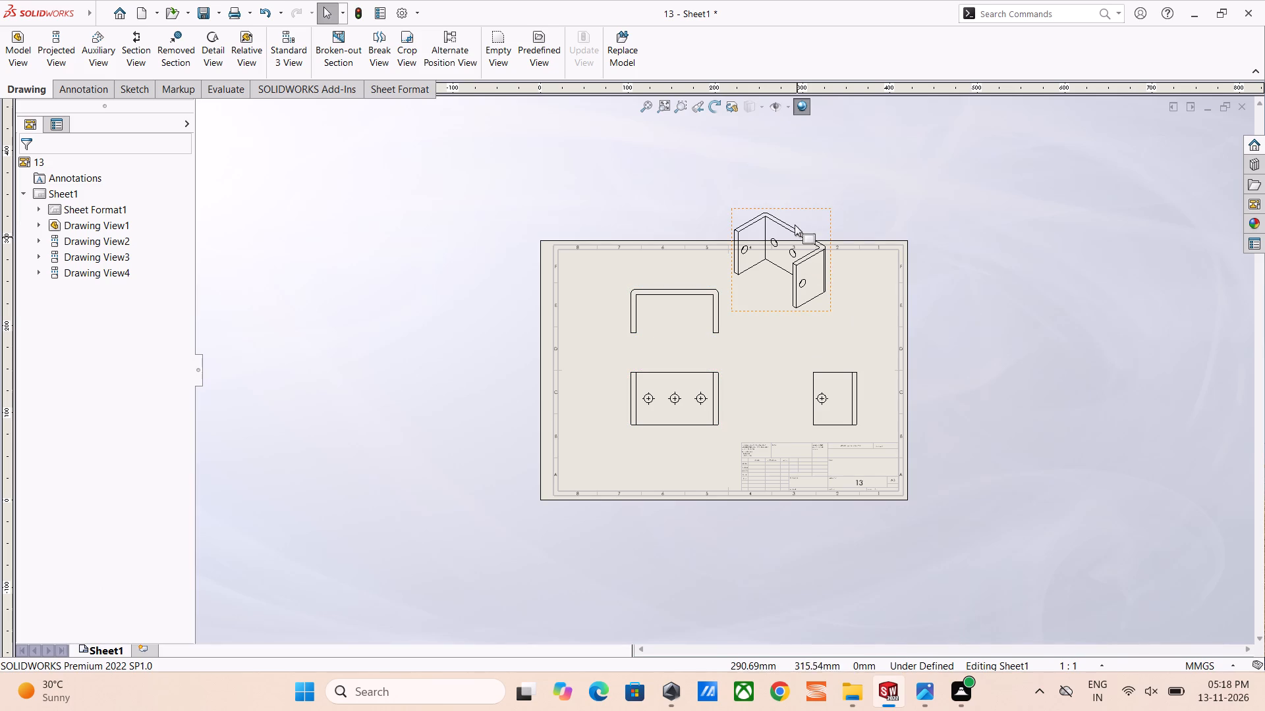
left_click_drag(801, 207, 830, 251)
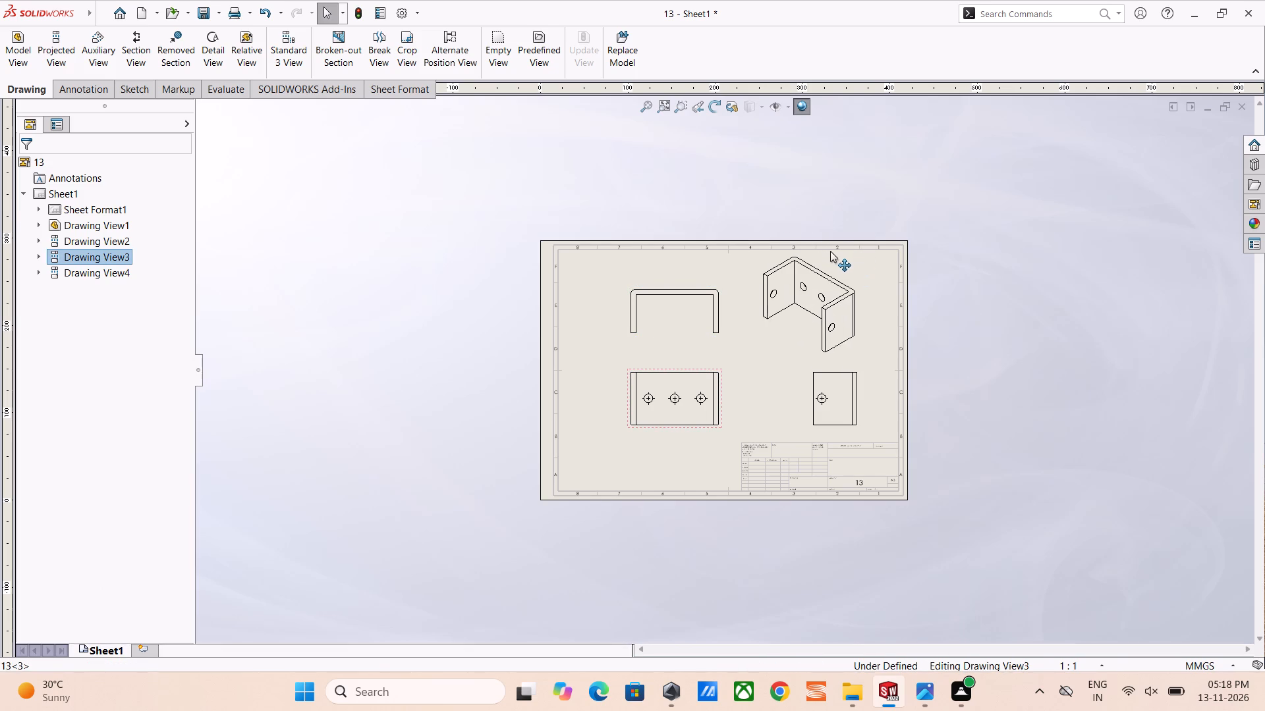
left_click_drag(830, 251, 839, 256)
left_click(943, 385)
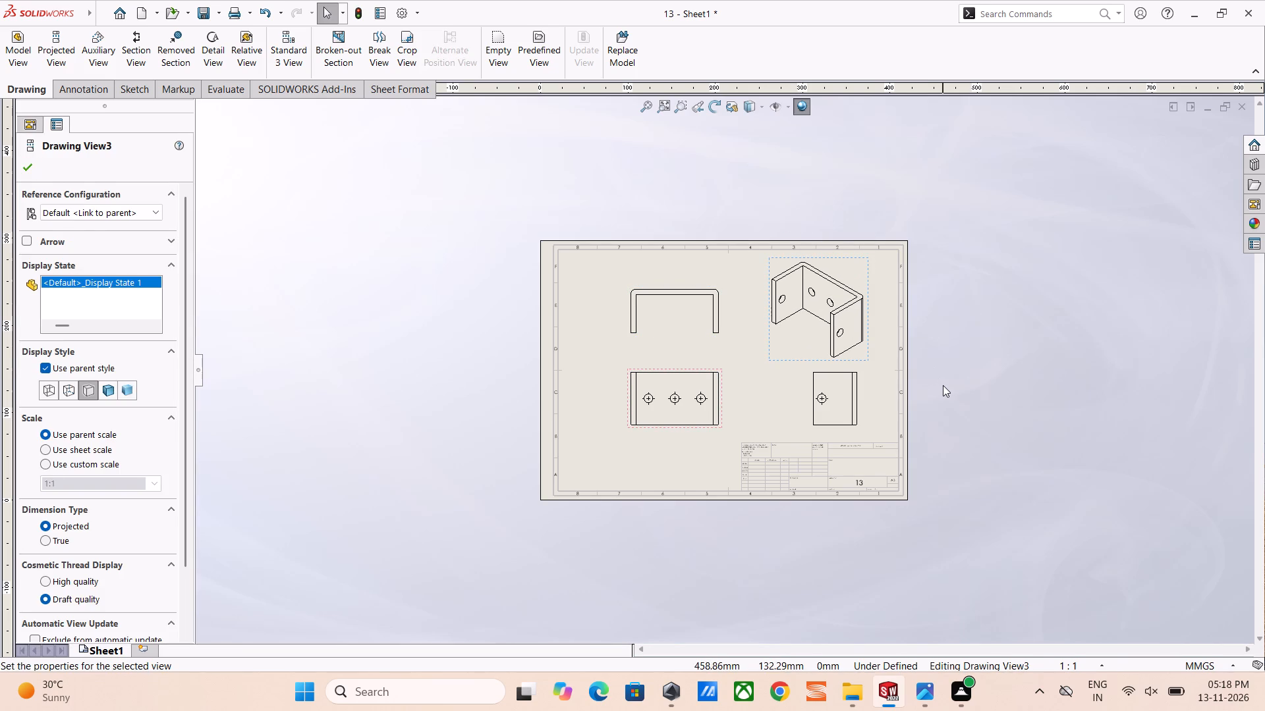
scroll(844, 372, "down", 3)
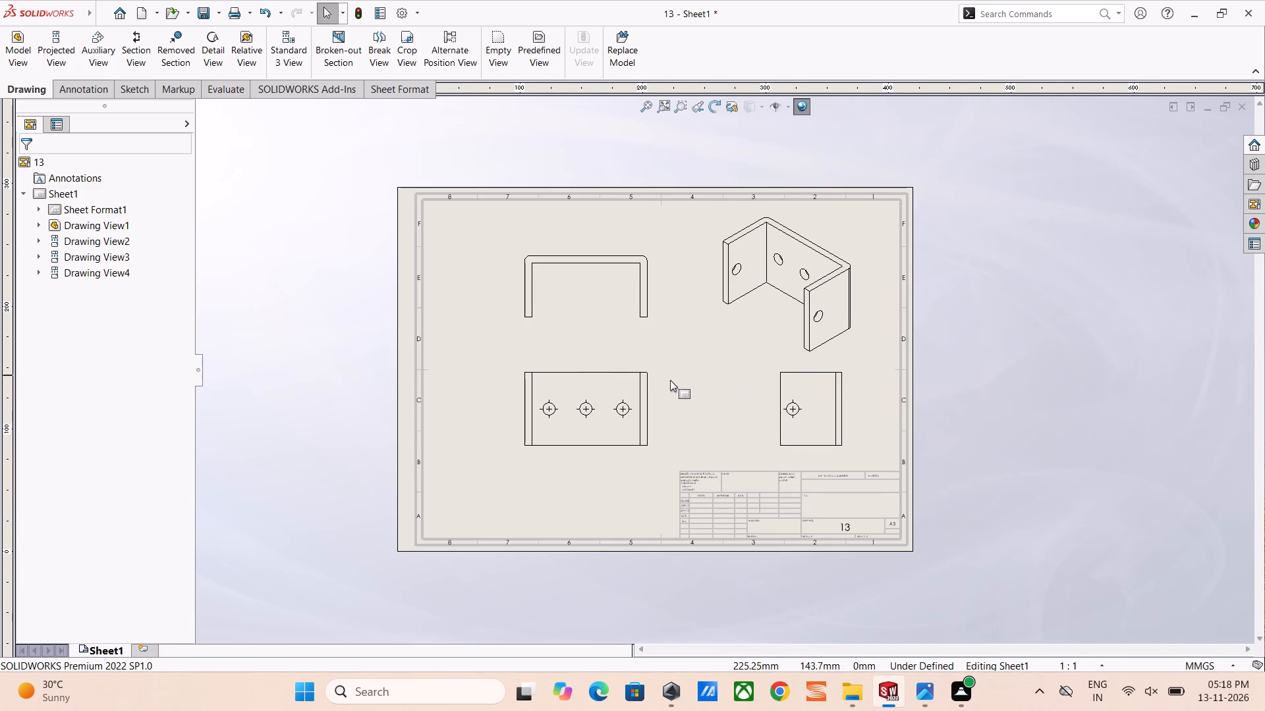
left_click(660, 388)
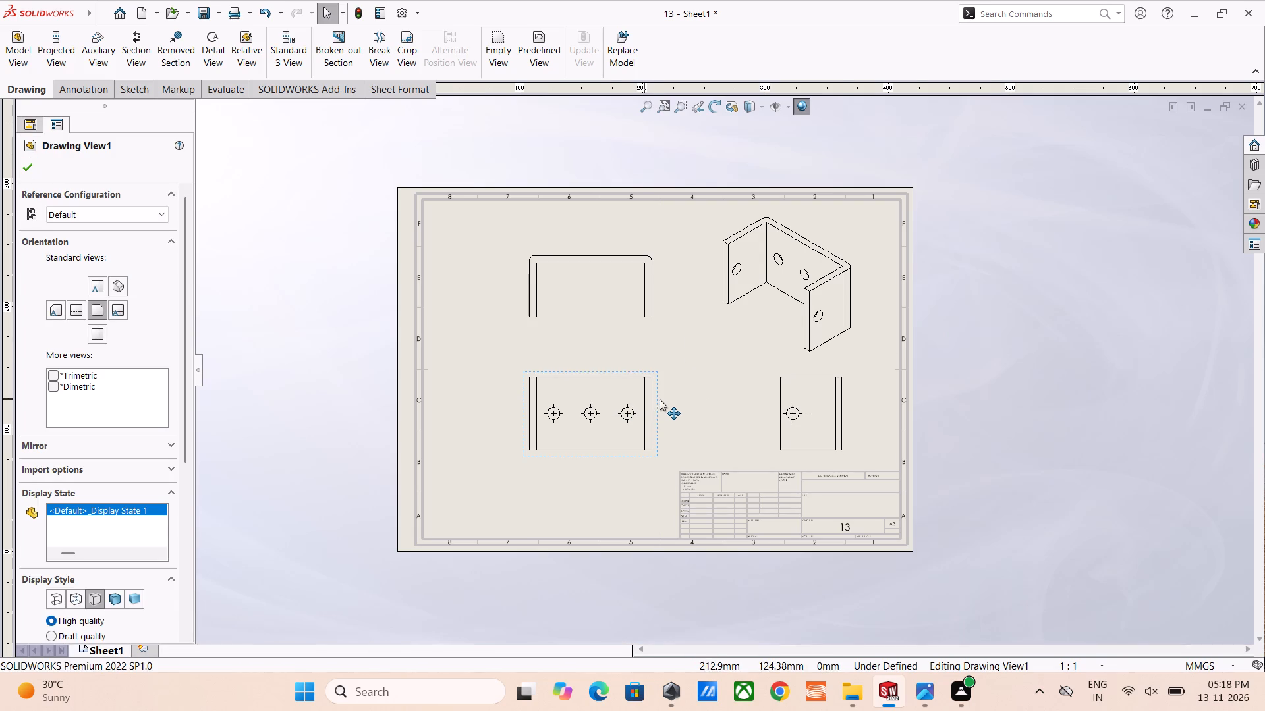
left_click_drag(660, 399, 637, 400)
left_click(965, 357)
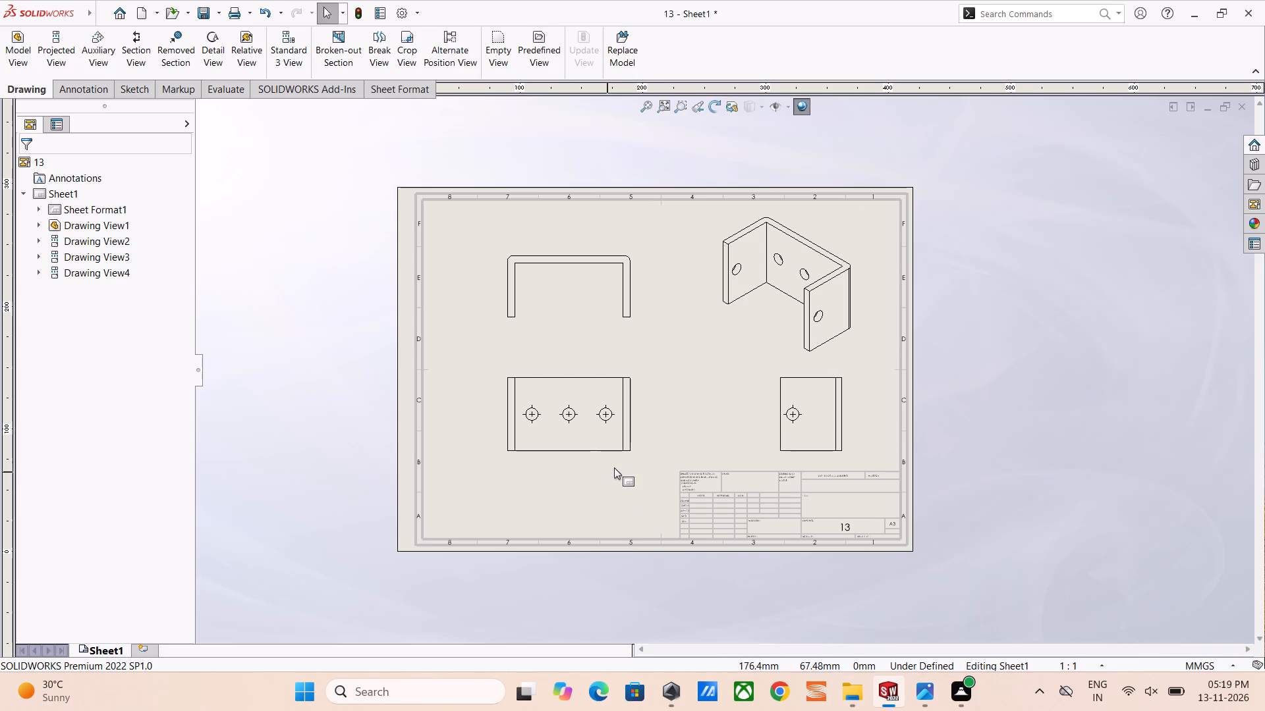
Set the display style of all four drawing views to Shaded With Edges.
left_click(636, 438)
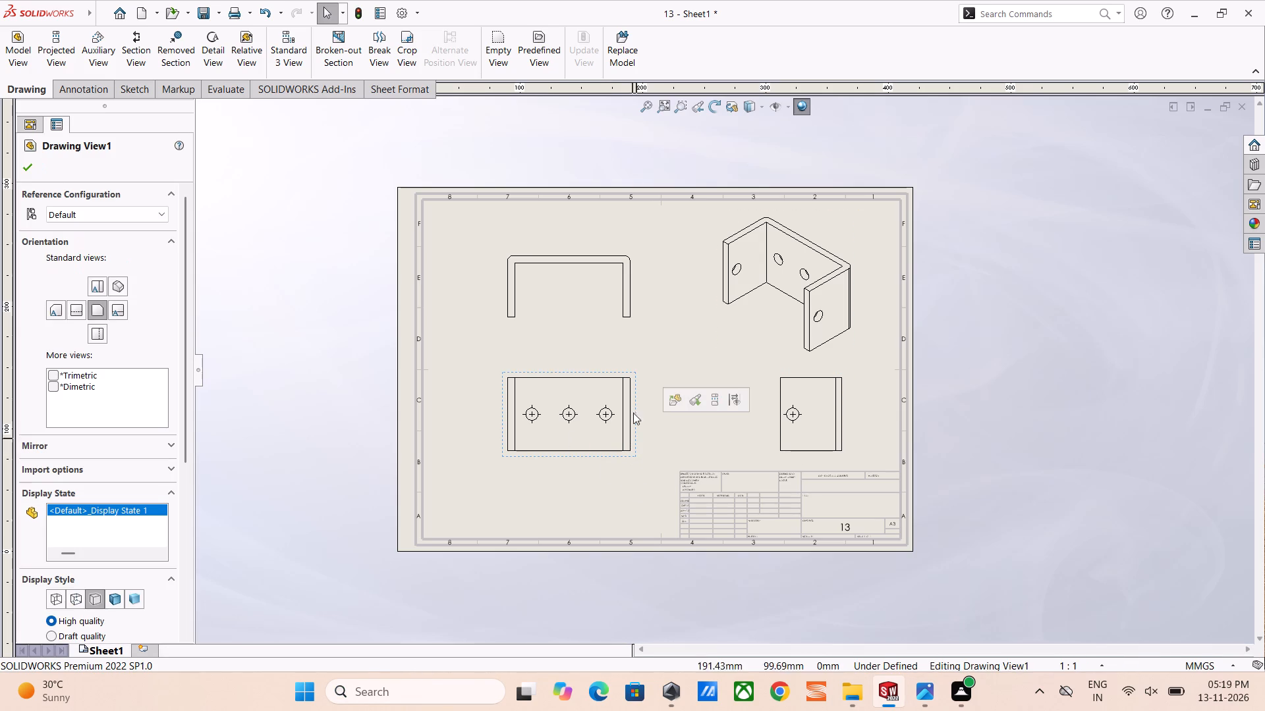
left_click(633, 287, "ctrl")
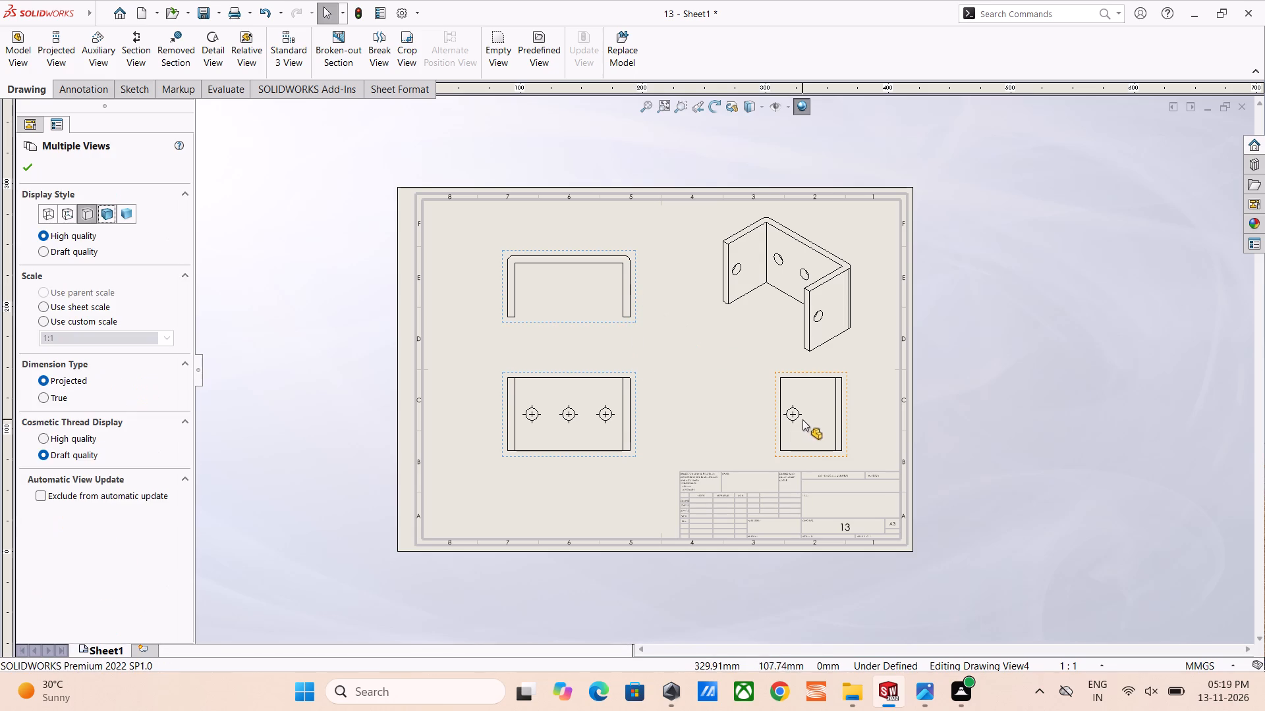
left_click(811, 412, "ctrl")
left_click(764, 307, "ctrl")
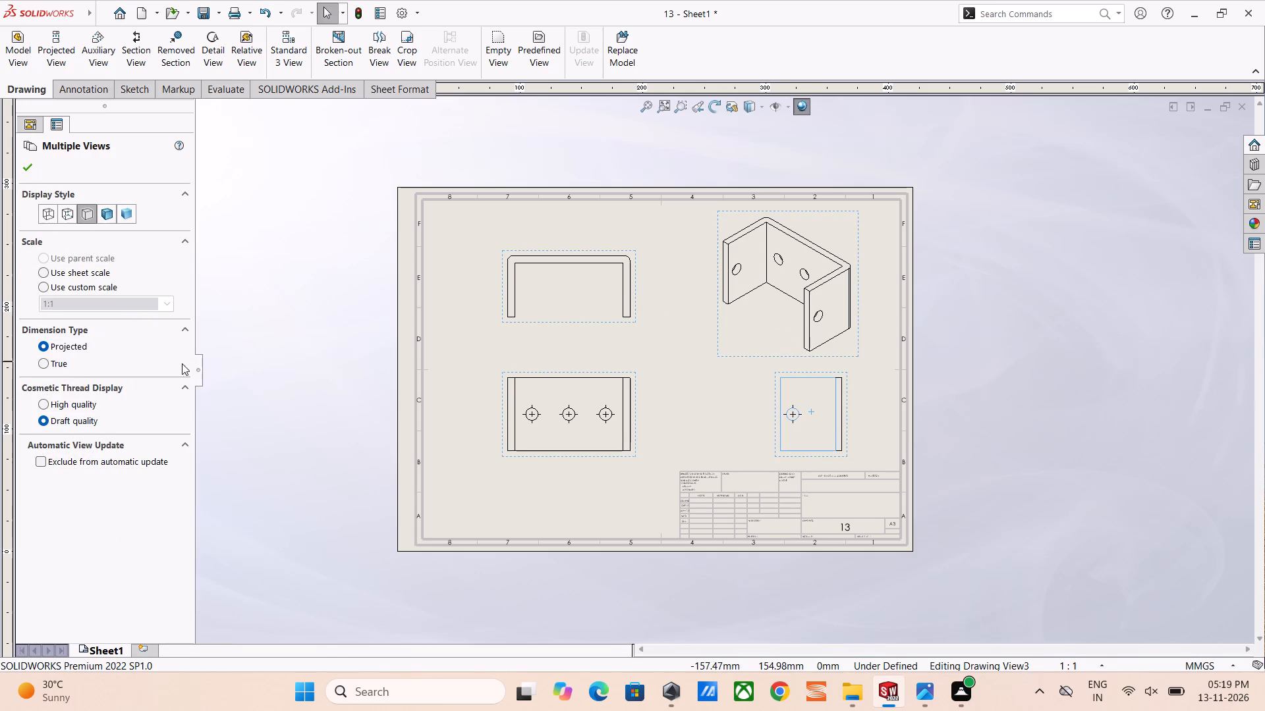
left_click(103, 209)
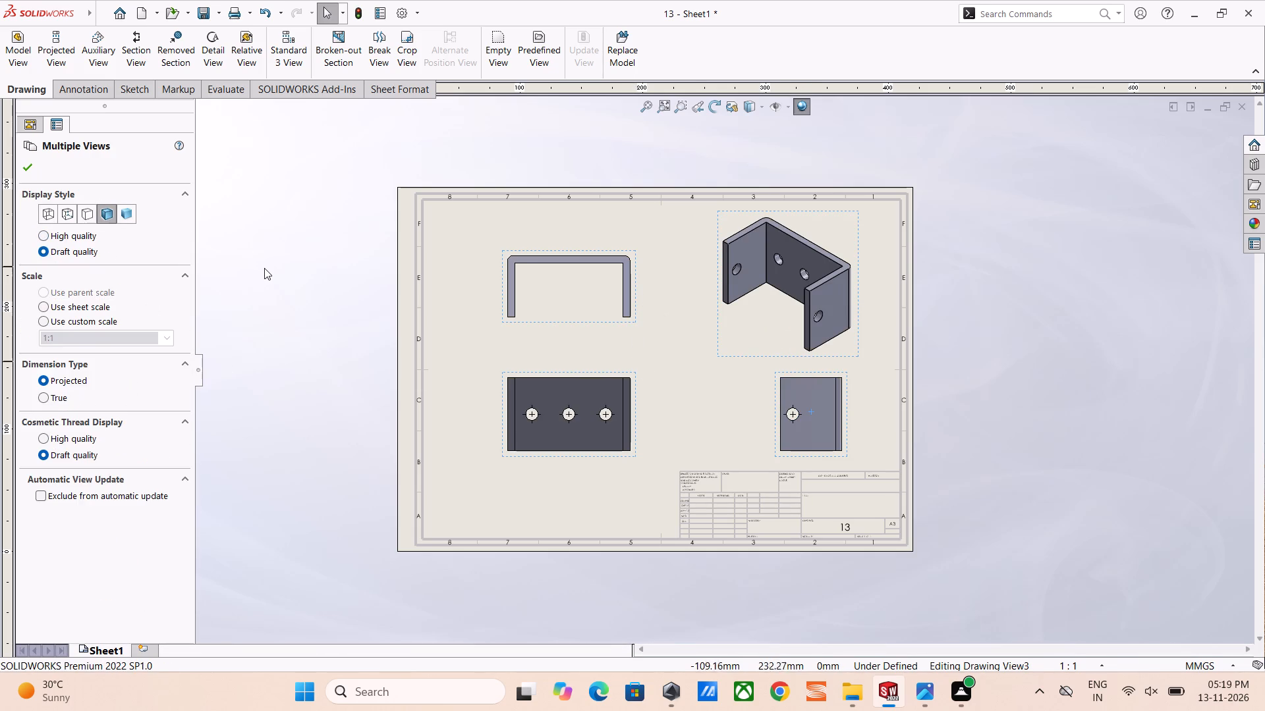
left_click(266, 269)
Dimension the horizontal distance between the two outer holes in the front view, placing it below the view.
right_click_drag(429, 448, 427, 297)
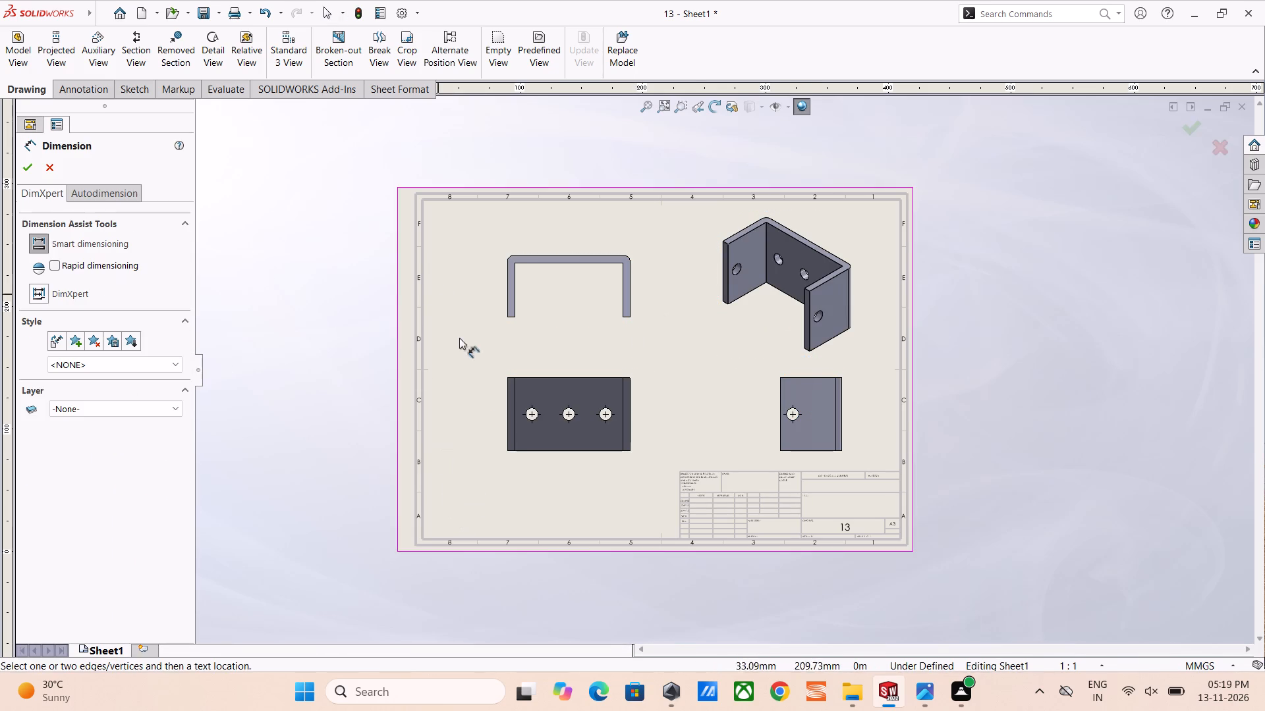
scroll(486, 428, "down", 5)
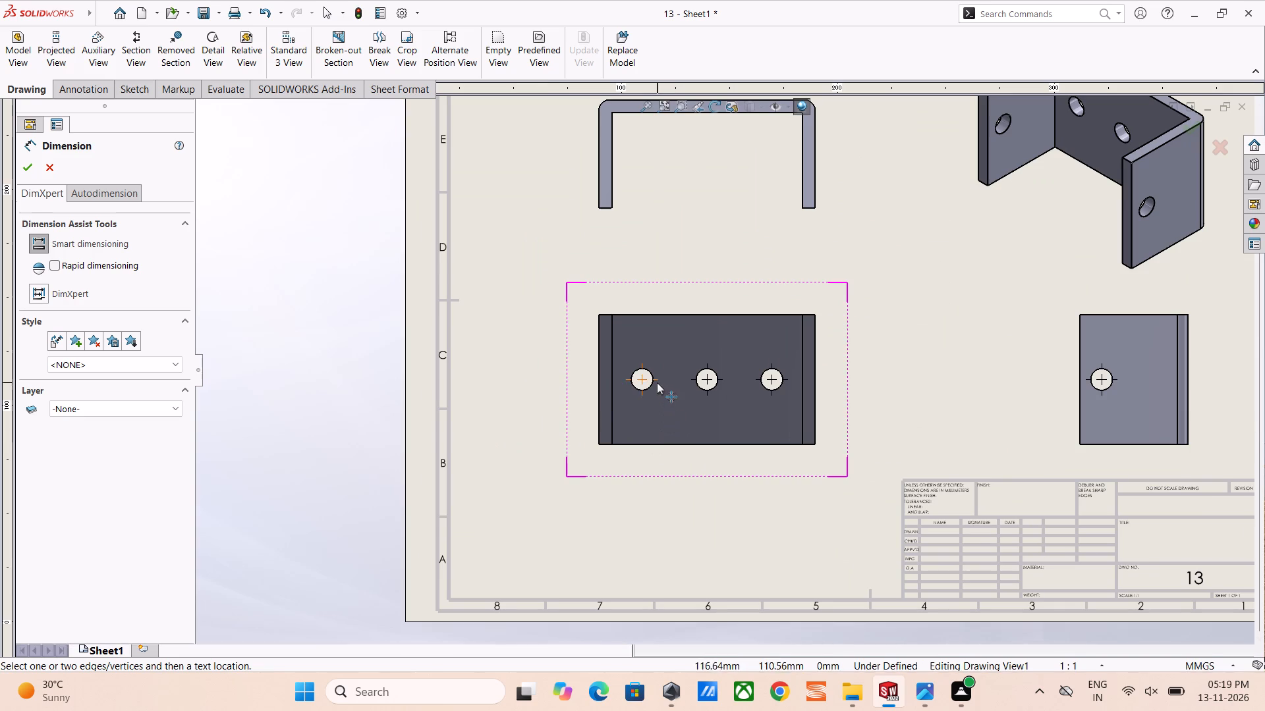
left_click(650, 389)
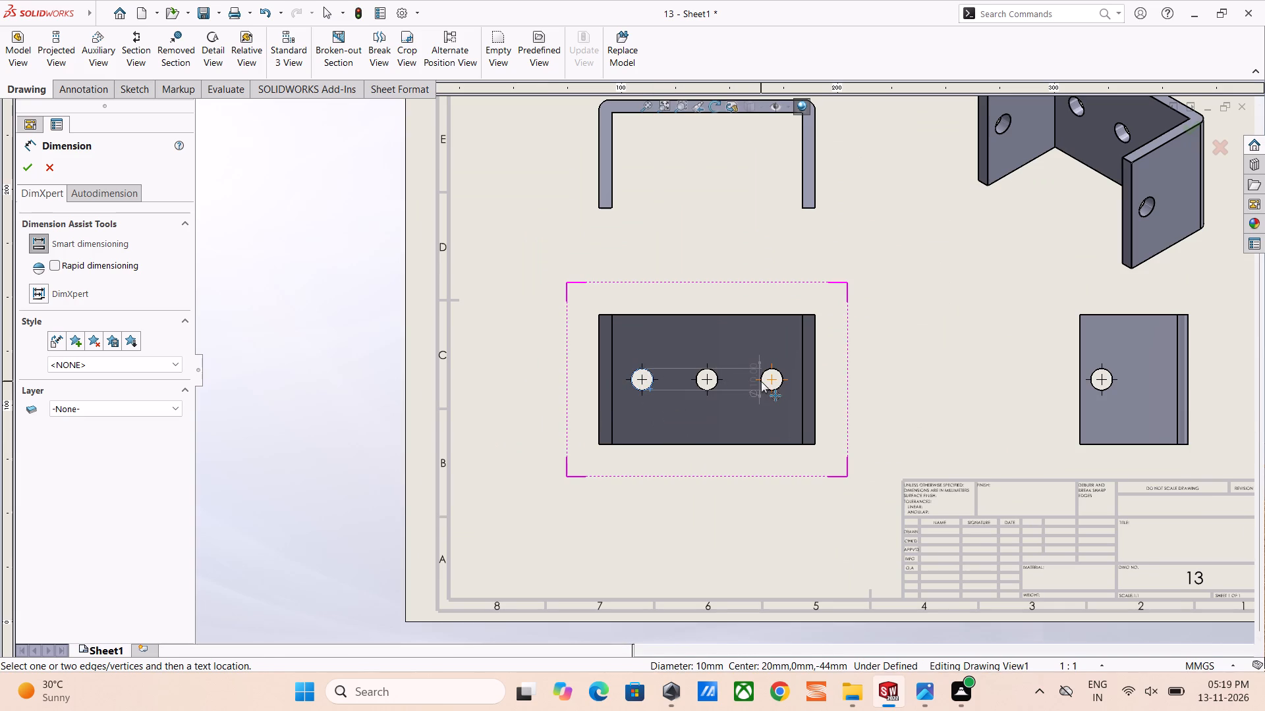
left_click(761, 381)
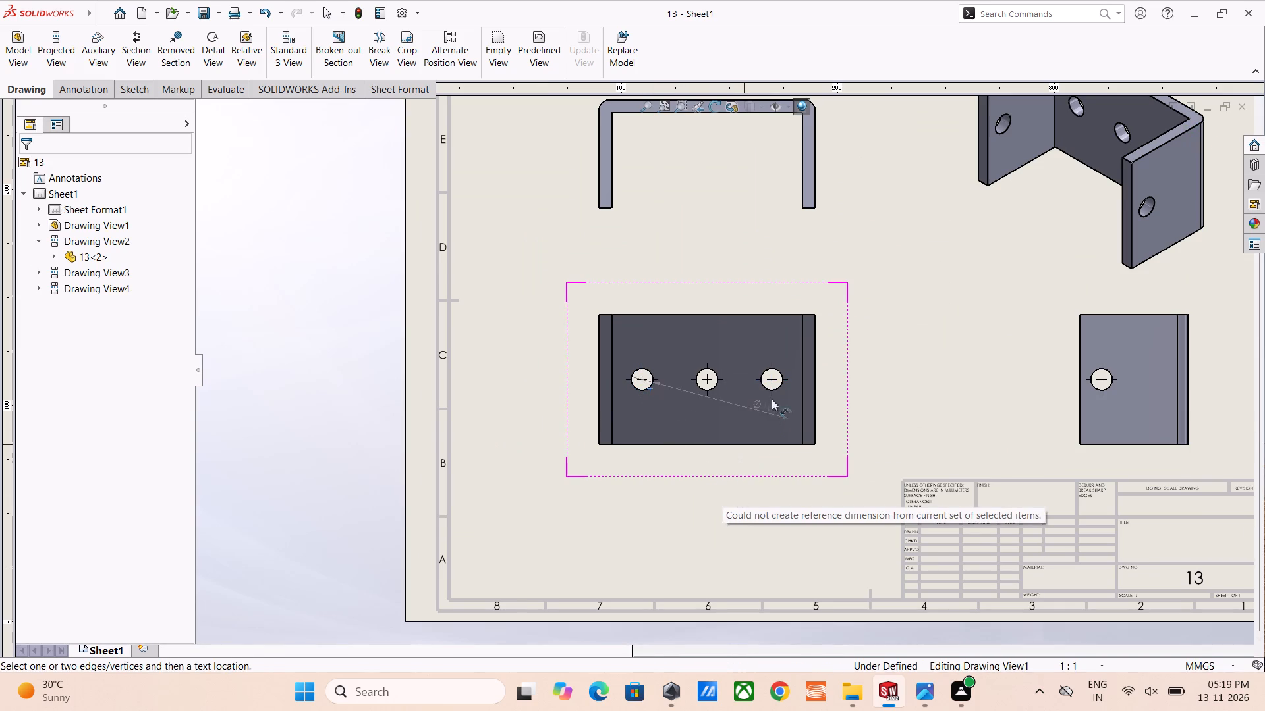
left_click(766, 386)
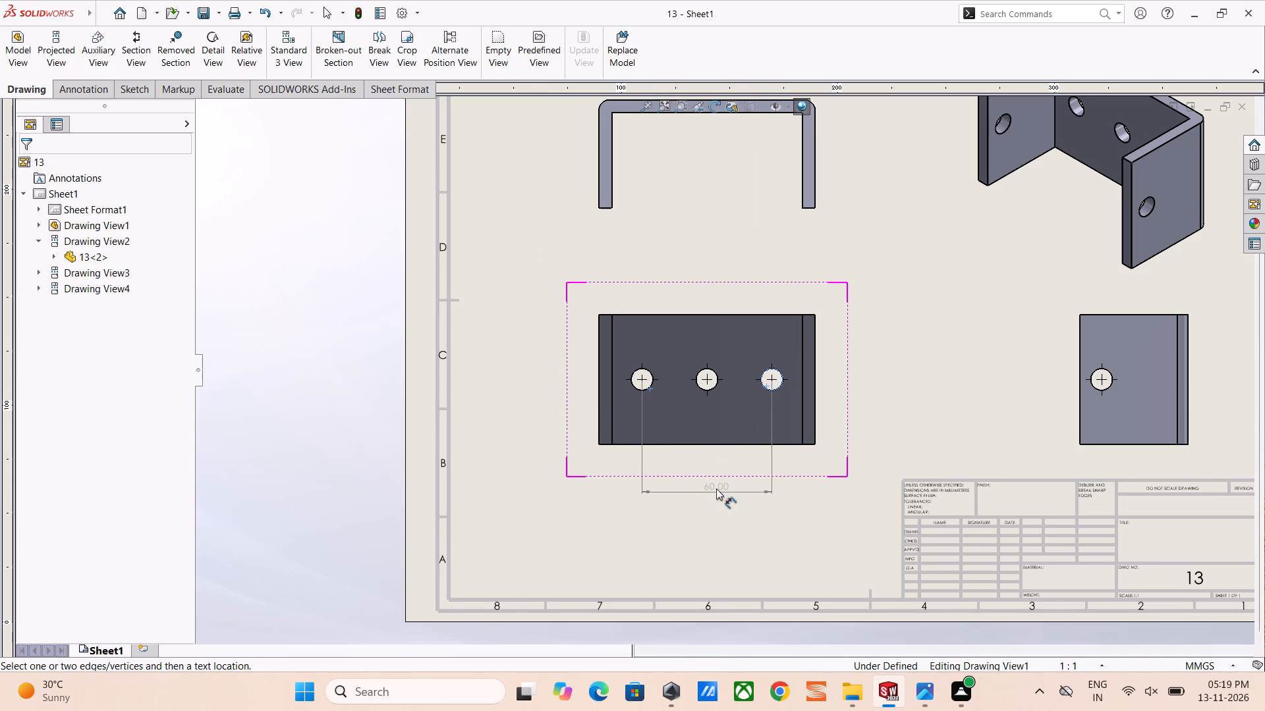
left_click(716, 488)
Dimension the plate thickness in the top view between the plate's outer and inner edges.
scroll(706, 462, "down", 4)
scroll(637, 325, "up", 3)
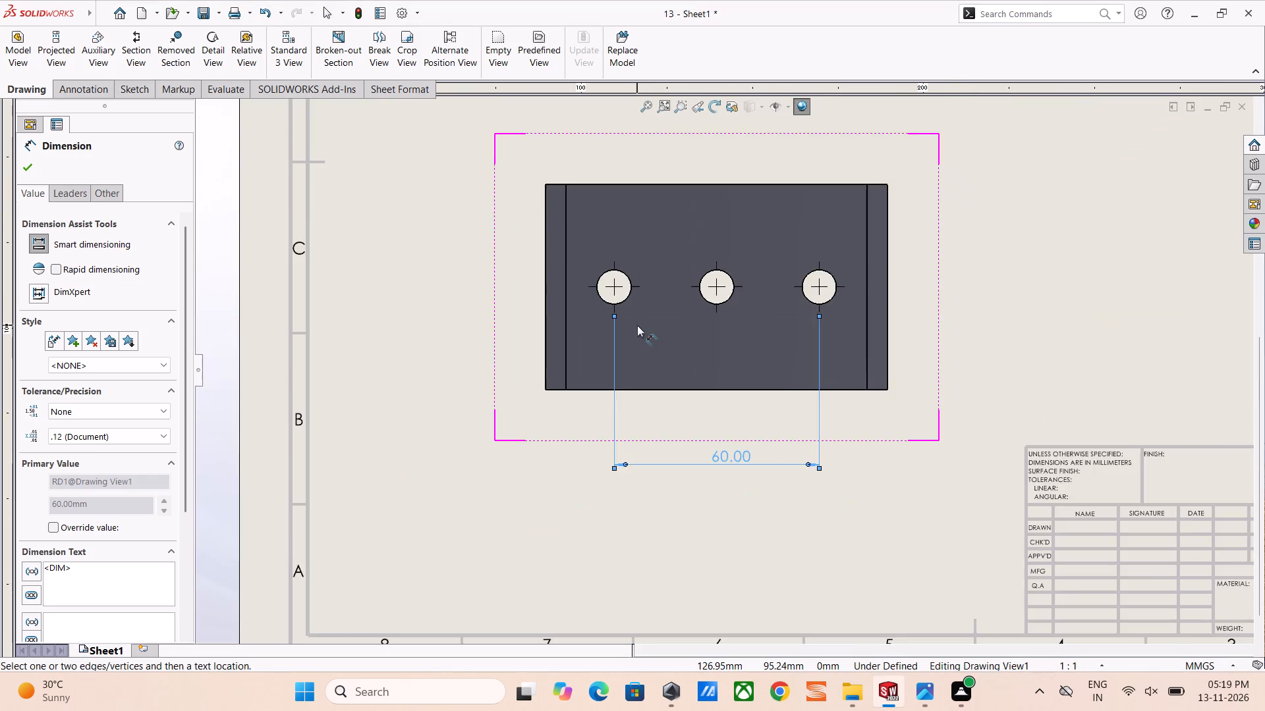
scroll(637, 325, "up", 5)
scroll(667, 373, "down", 3)
scroll(664, 174, "up", 3)
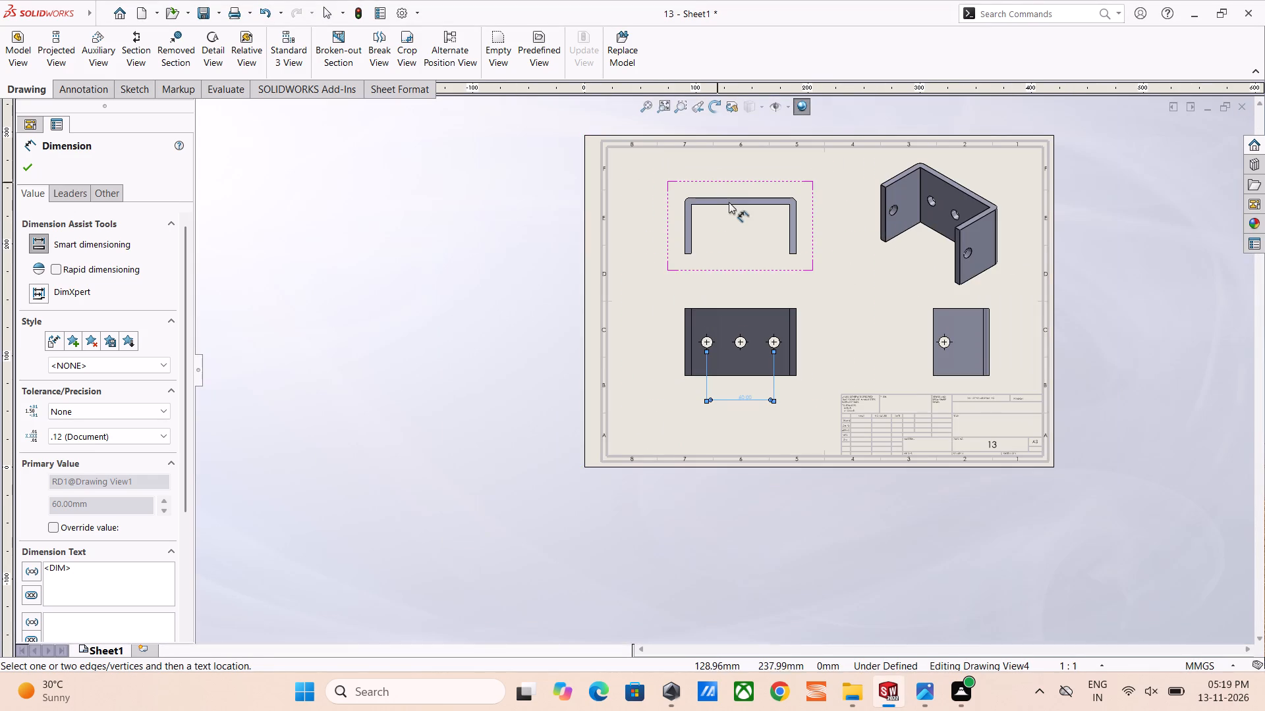
left_click(729, 203)
left_click(730, 197)
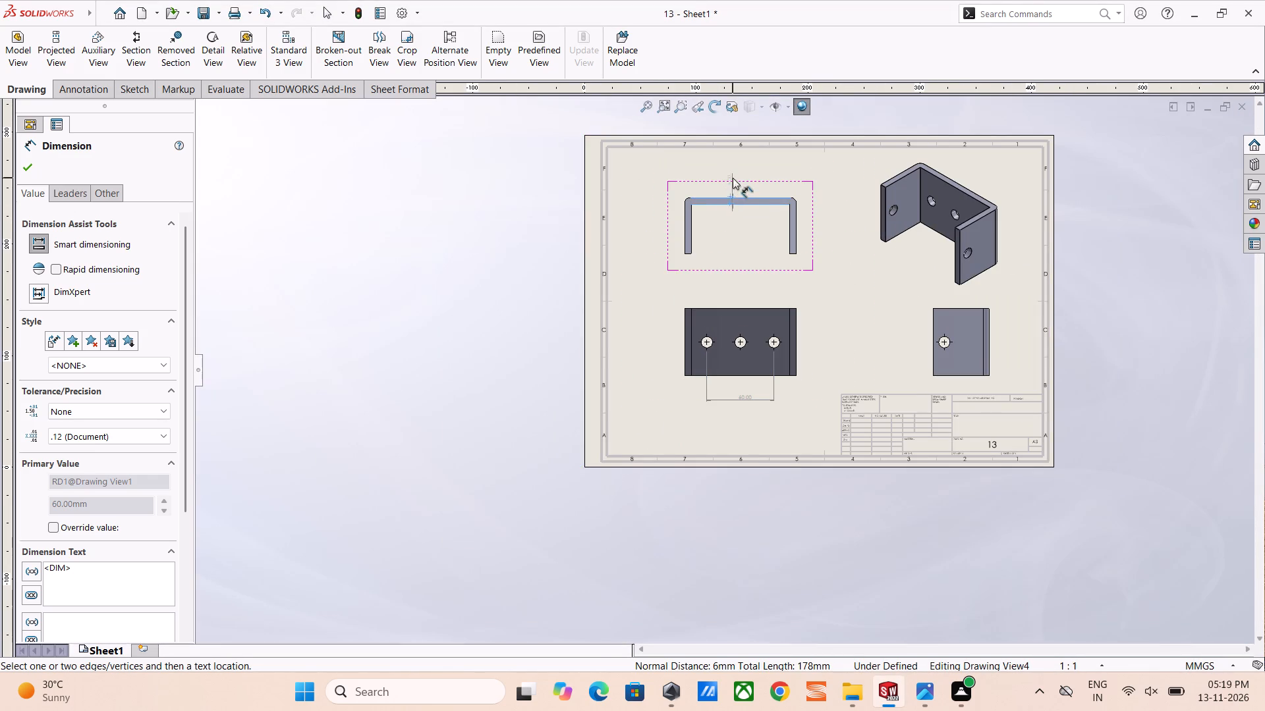
left_click(727, 223)
Dimension the radius of one outer bend in the top view, placing the text outside the corner.
scroll(729, 220, "down", 10)
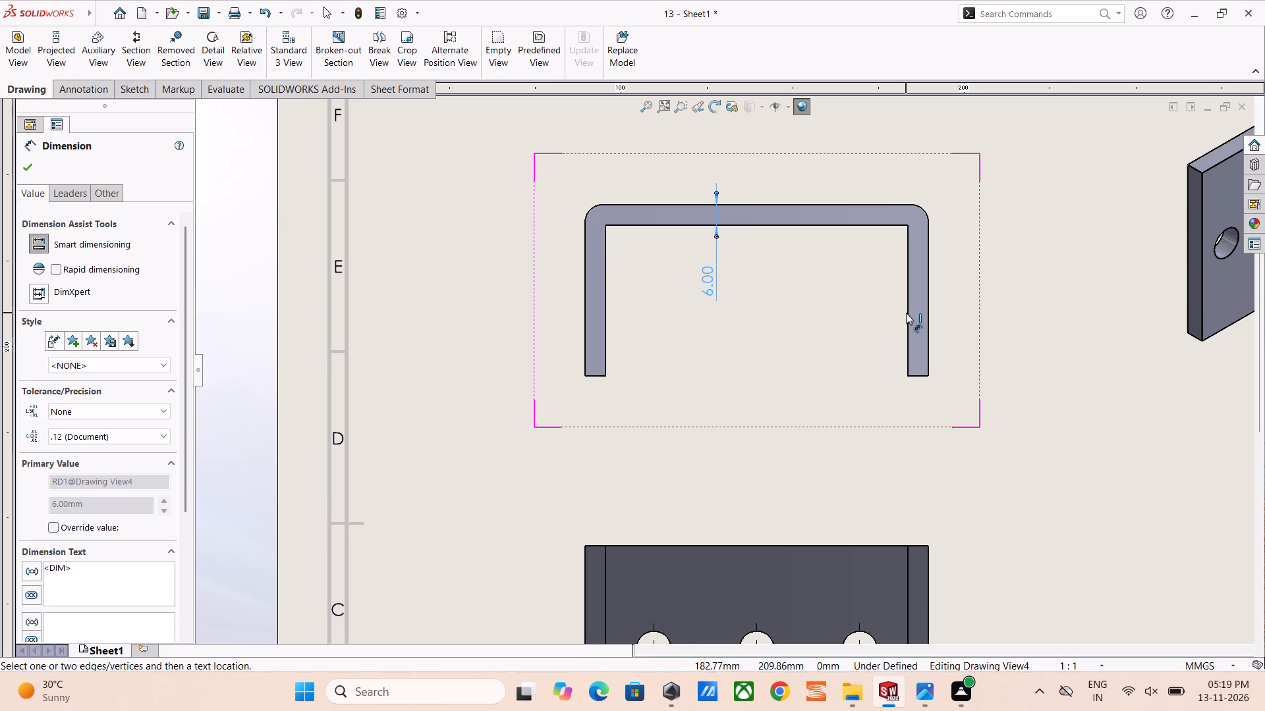
left_click(926, 213)
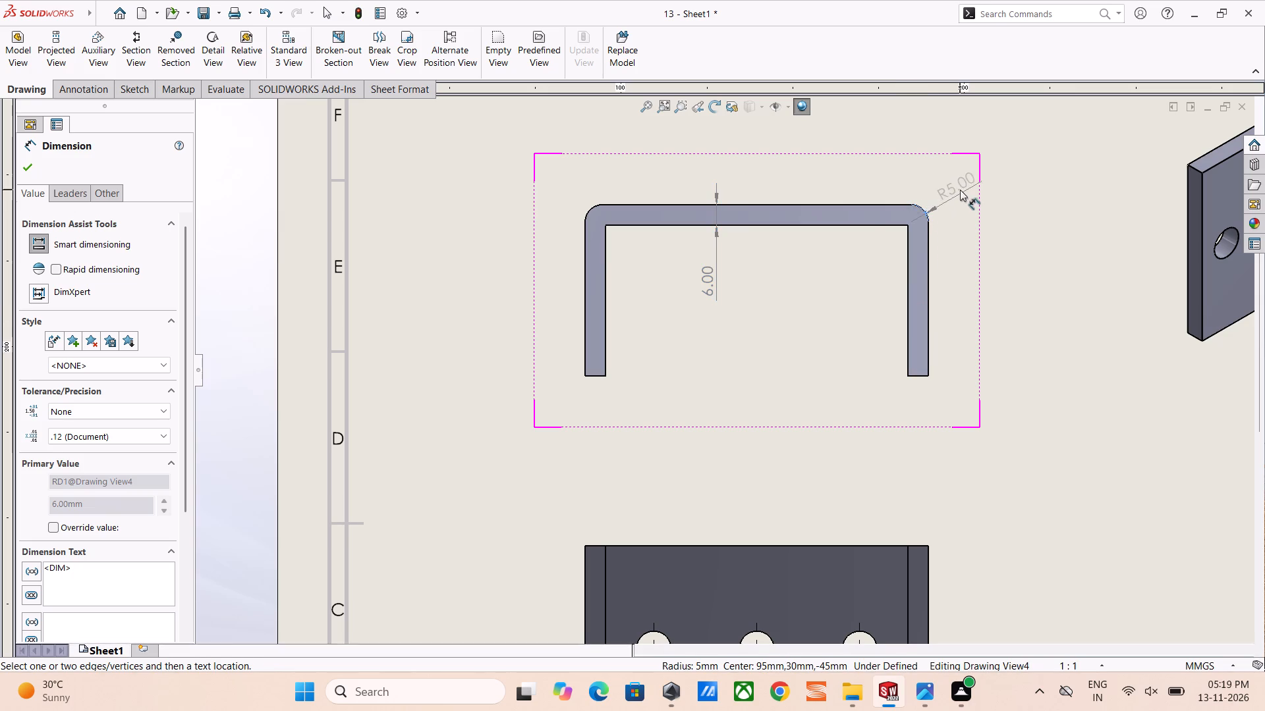
left_click(967, 180)
Dimension the overall depth of the U profile in the top view, from the outer back edge to a leg's end.
left_click(872, 205)
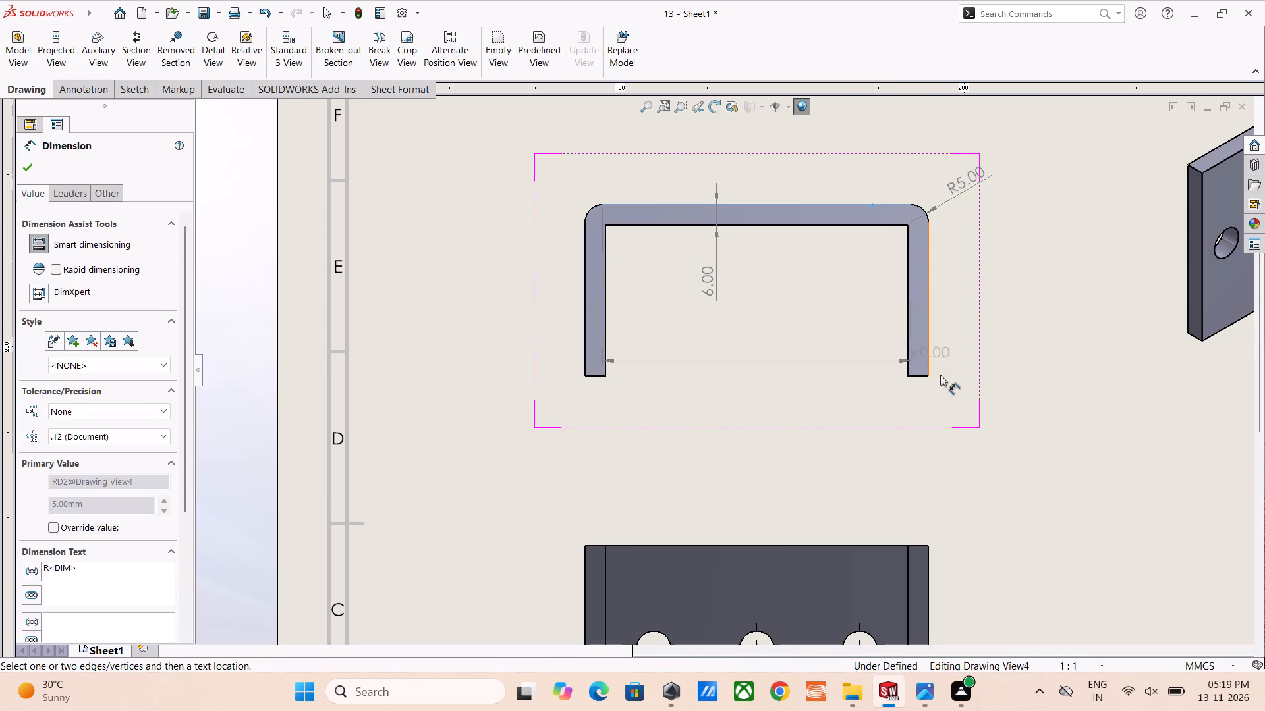
left_click(922, 377)
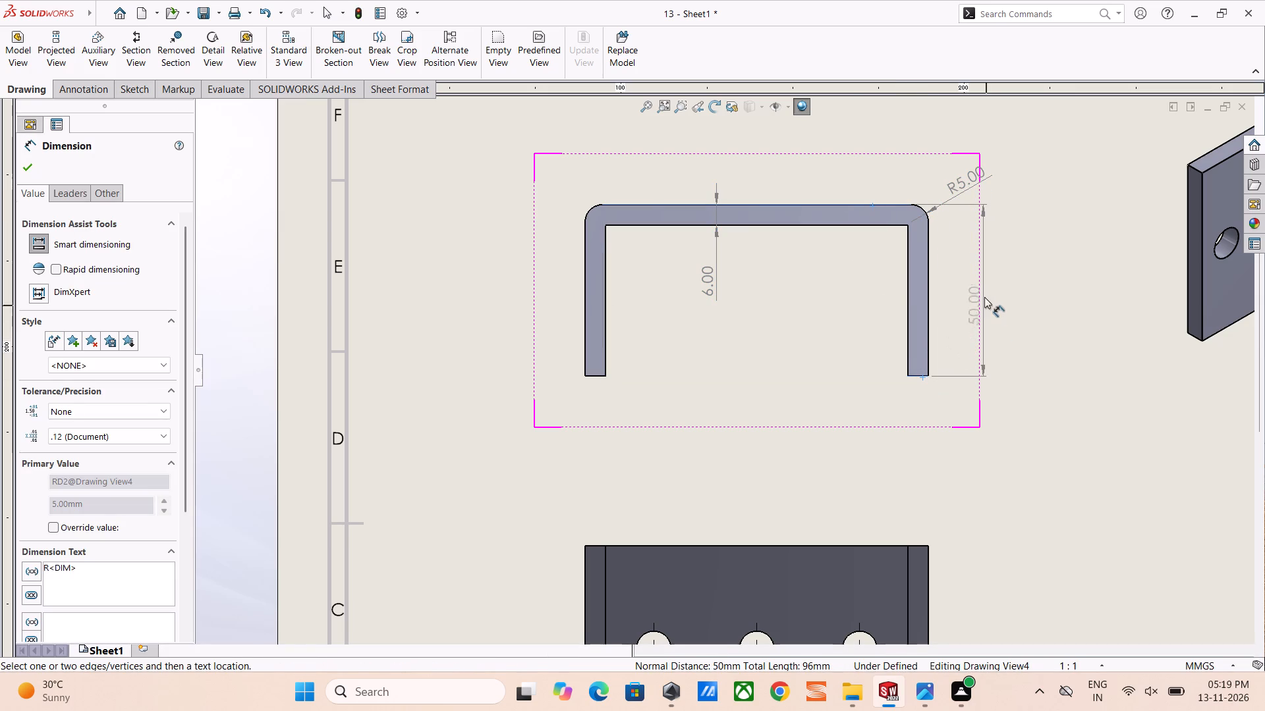
left_click(984, 290)
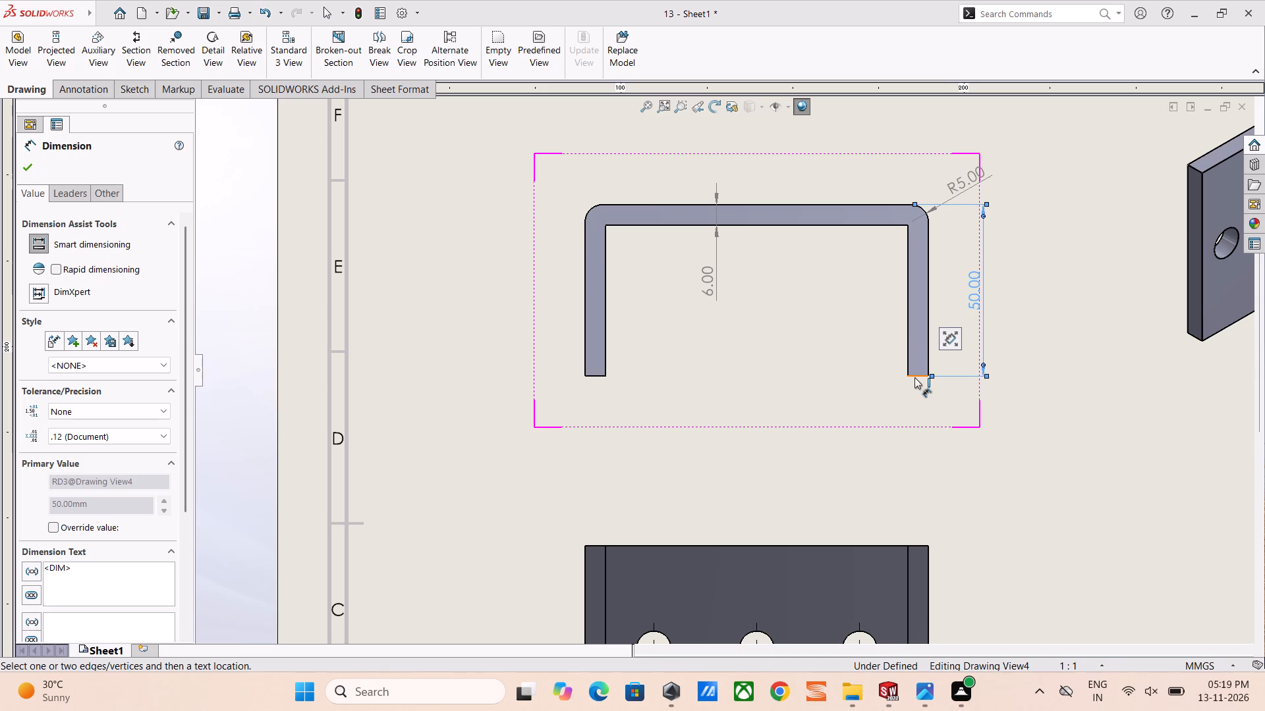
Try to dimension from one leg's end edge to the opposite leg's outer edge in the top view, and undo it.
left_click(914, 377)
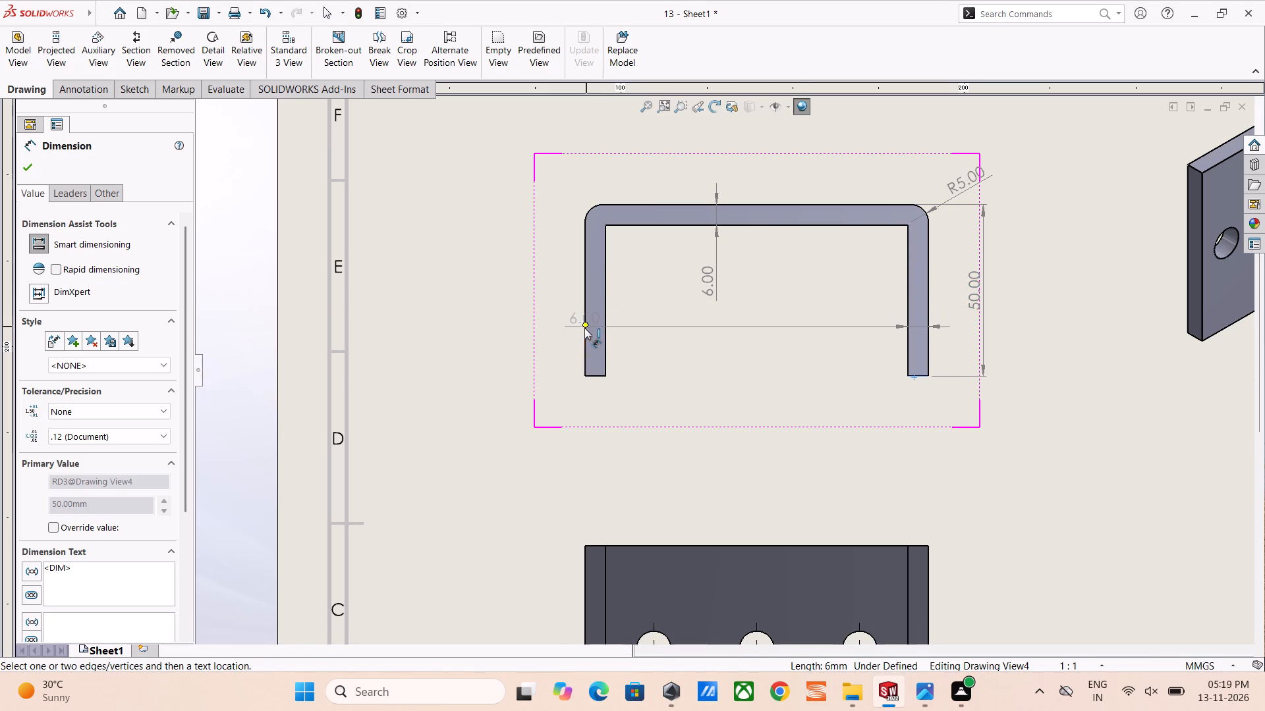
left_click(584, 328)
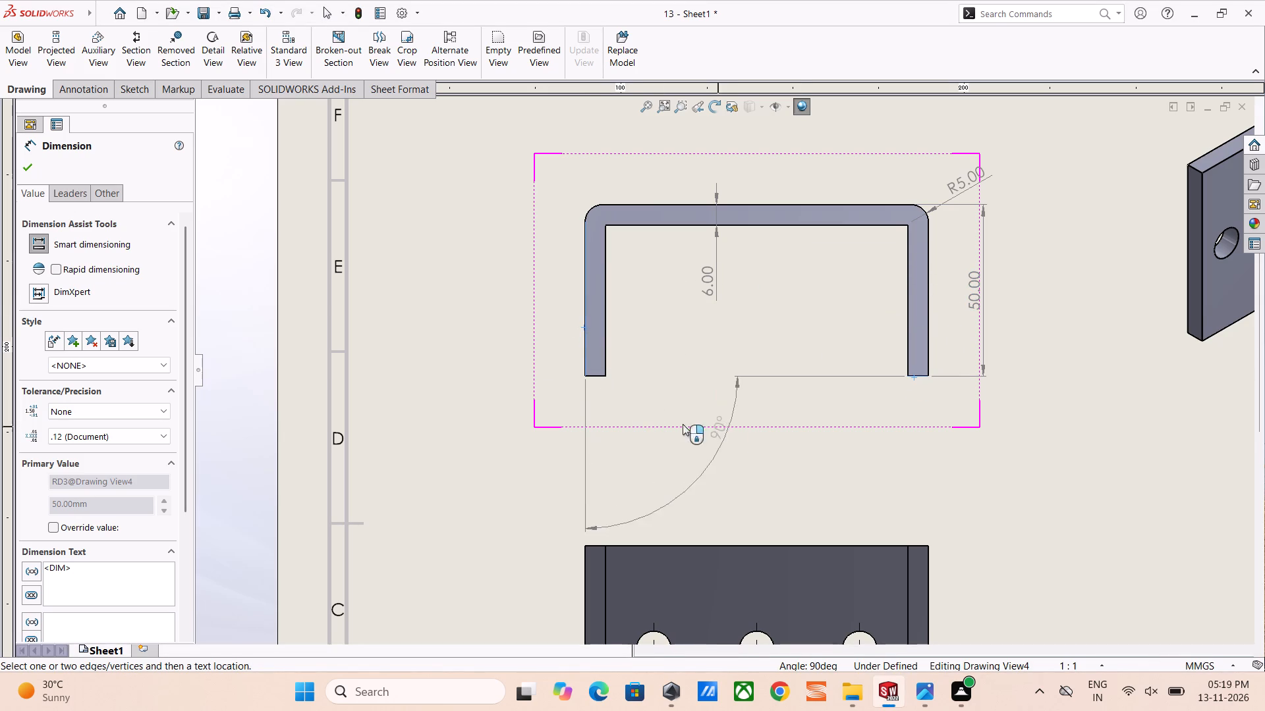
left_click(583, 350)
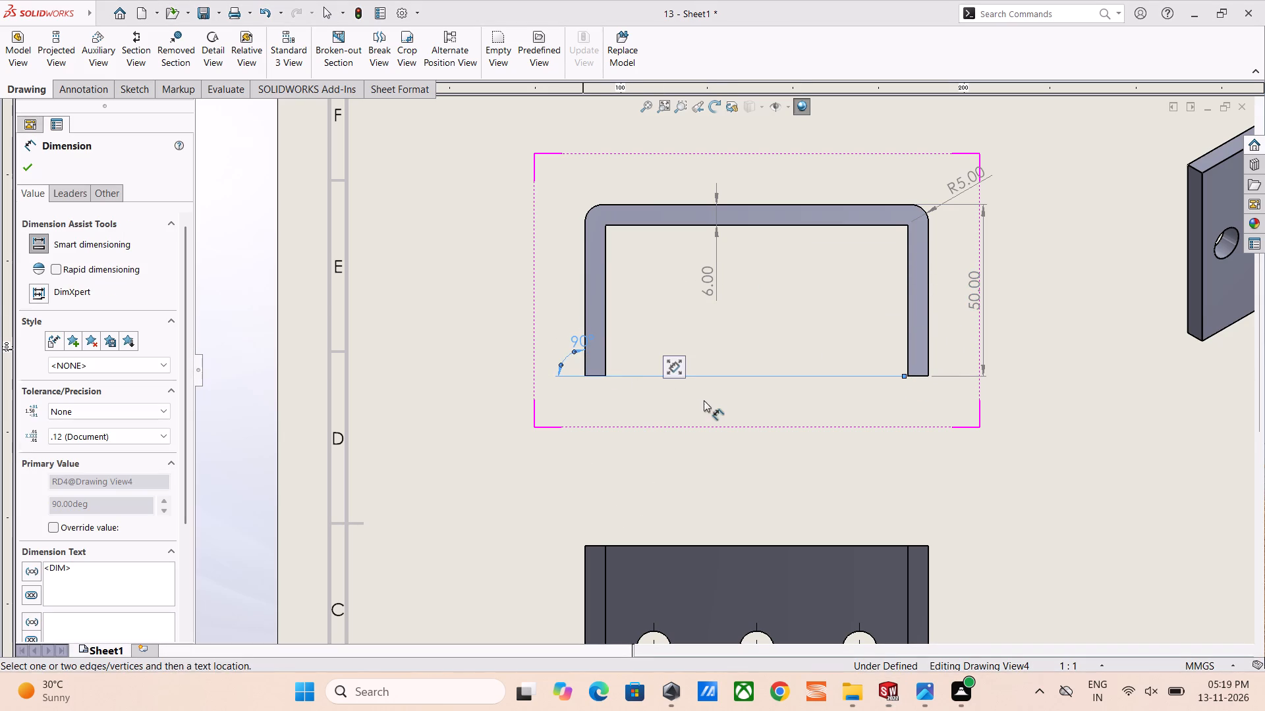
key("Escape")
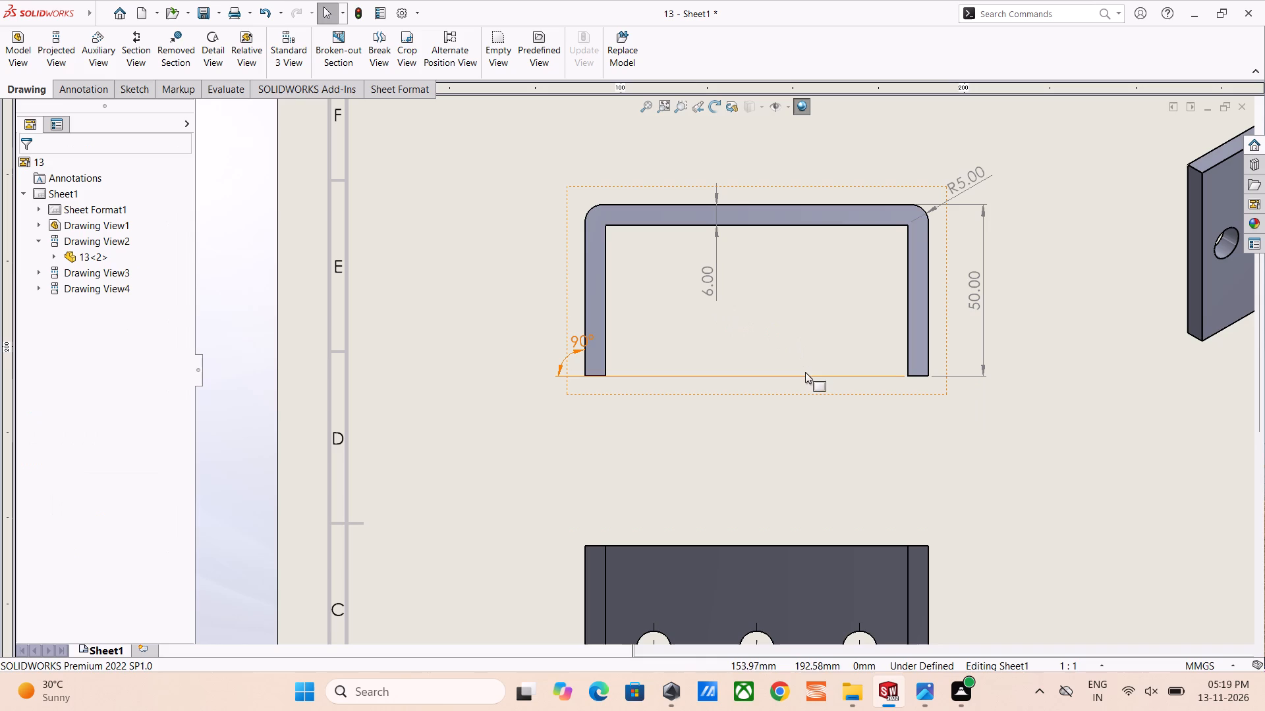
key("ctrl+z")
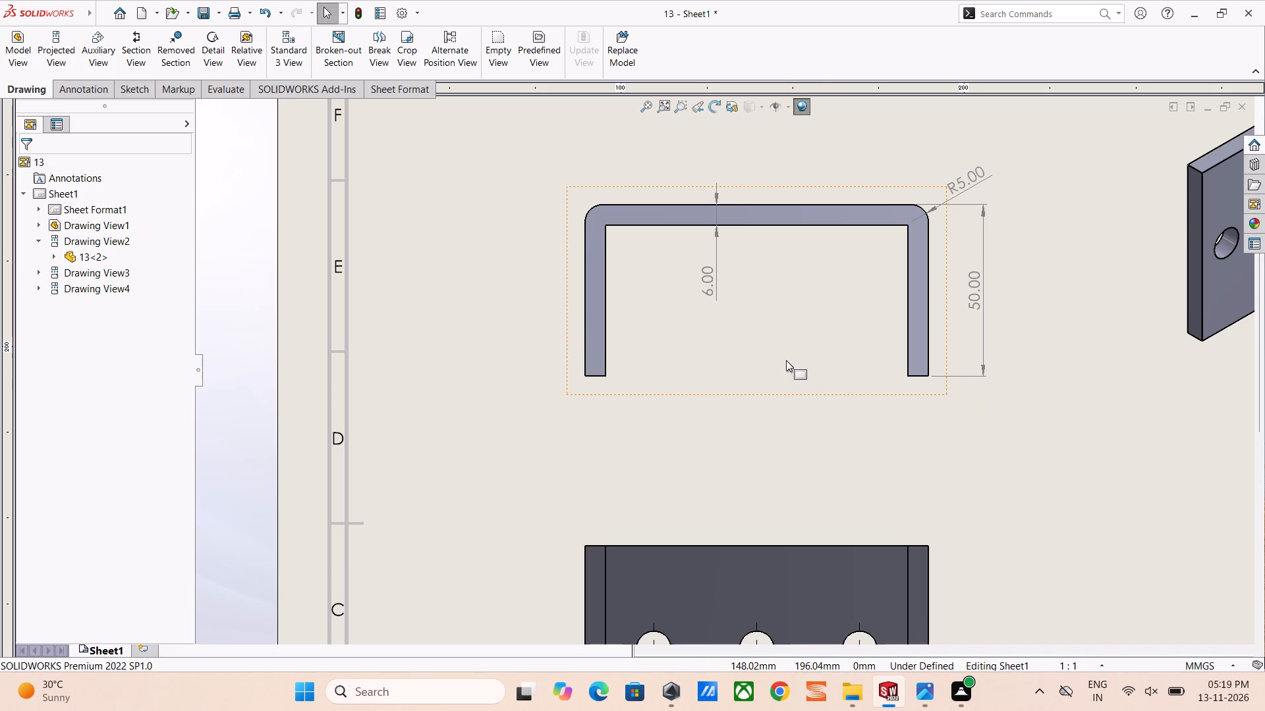
Dimension the overall width between the outer edges of the two legs in the top view, placing it below the view.
right_click_drag(823, 361, 791, 182)
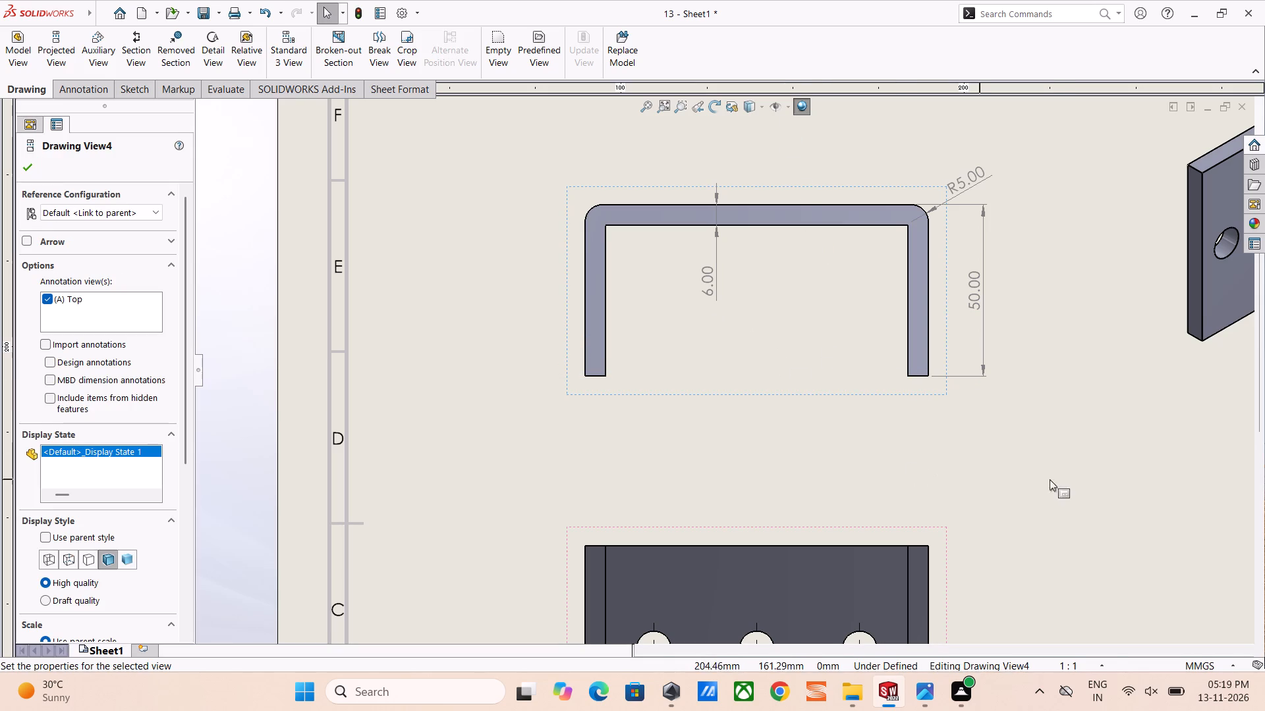
right_click_drag(1063, 479, 1026, 239)
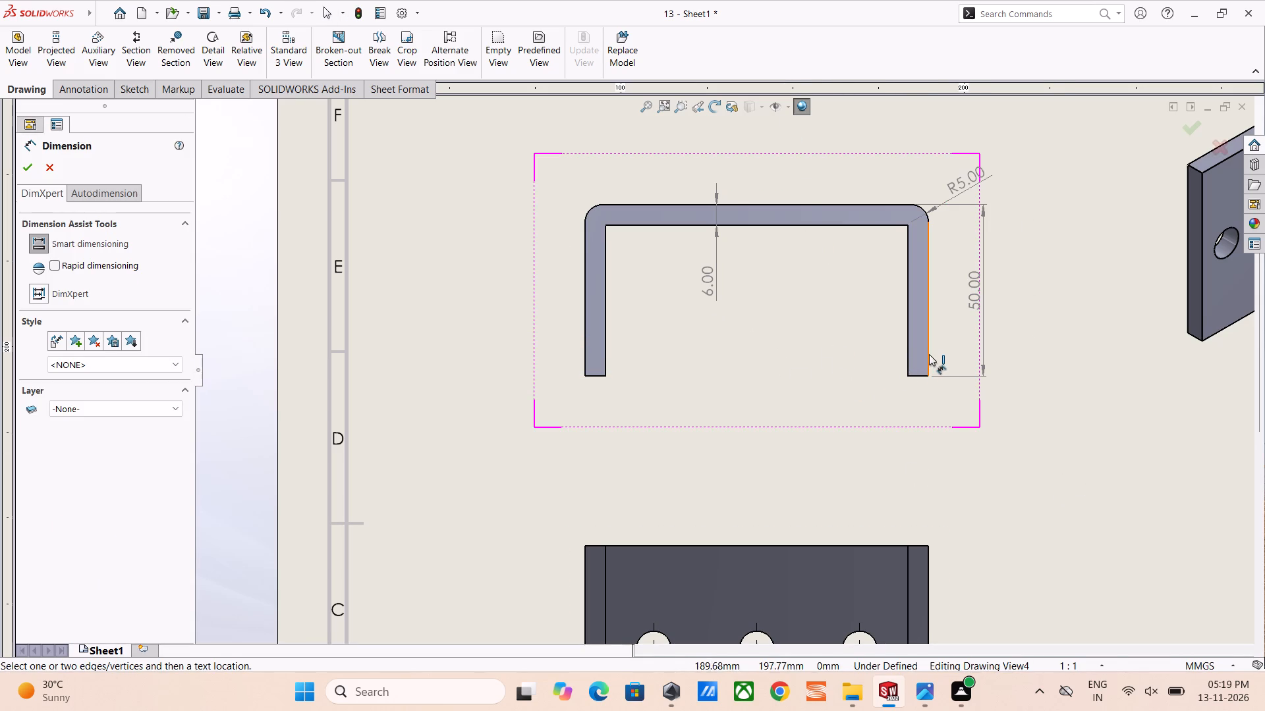
left_click(929, 354)
left_click(587, 338)
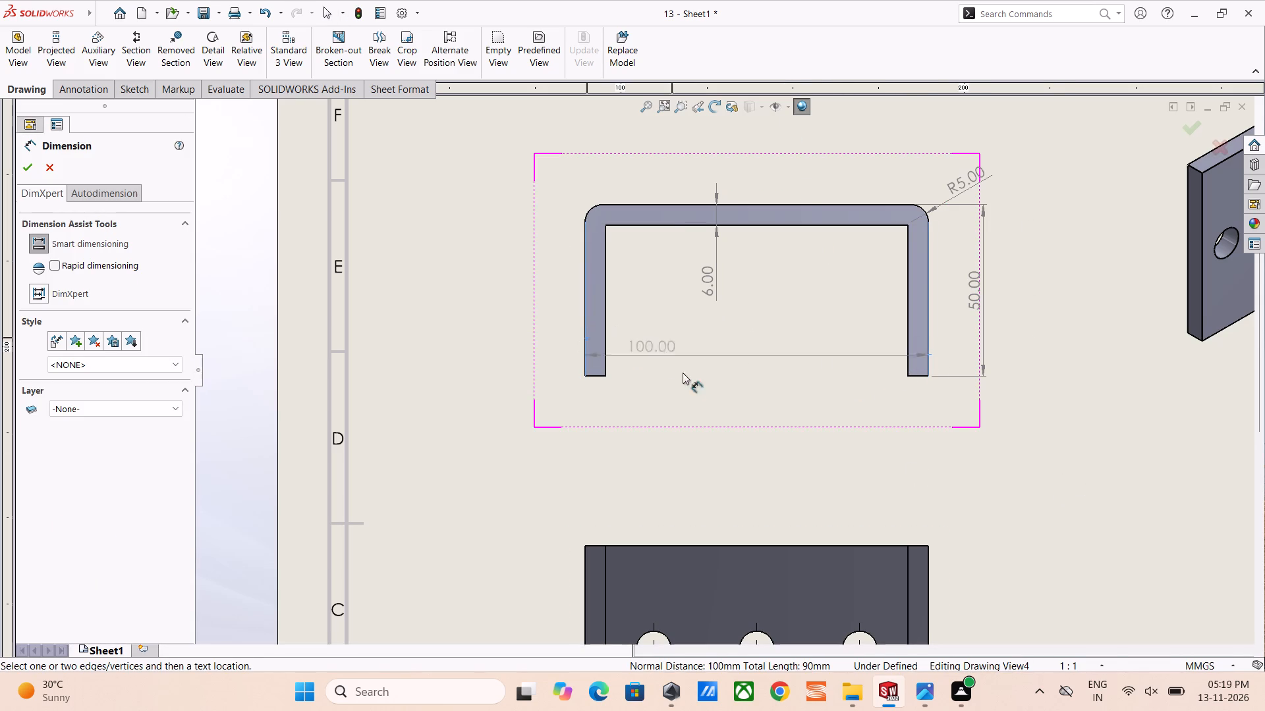
left_click(737, 409)
Dimension the overall horizontal width of the side view, placing it above the view with its text centred away from the pictorial view.
scroll(804, 437, "up", 4)
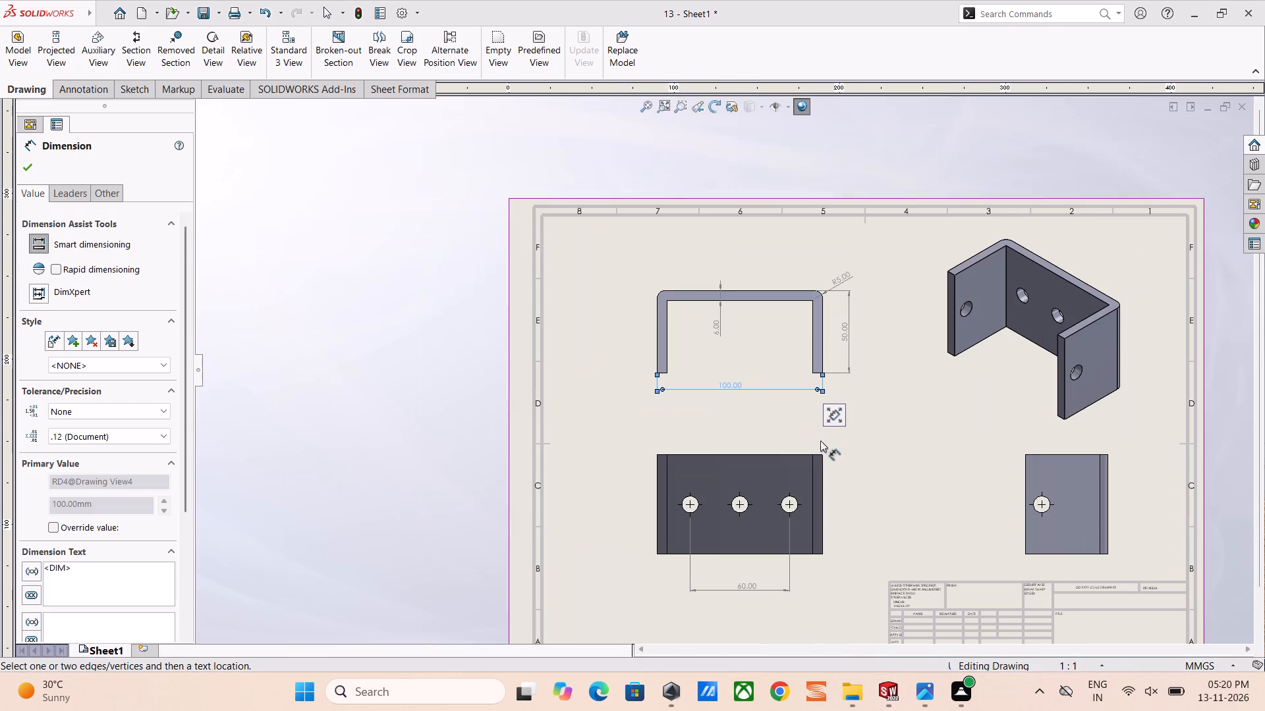
scroll(1002, 516, "down", 3)
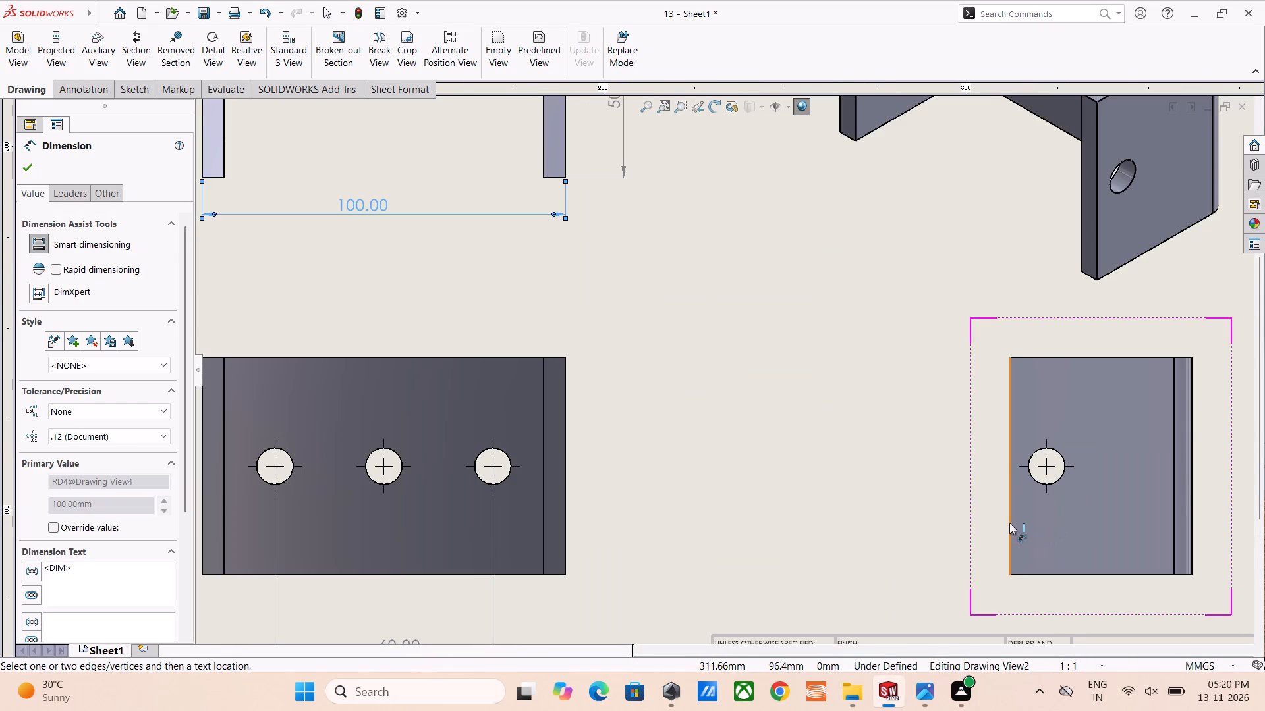
left_click(1011, 521)
left_click(1191, 474)
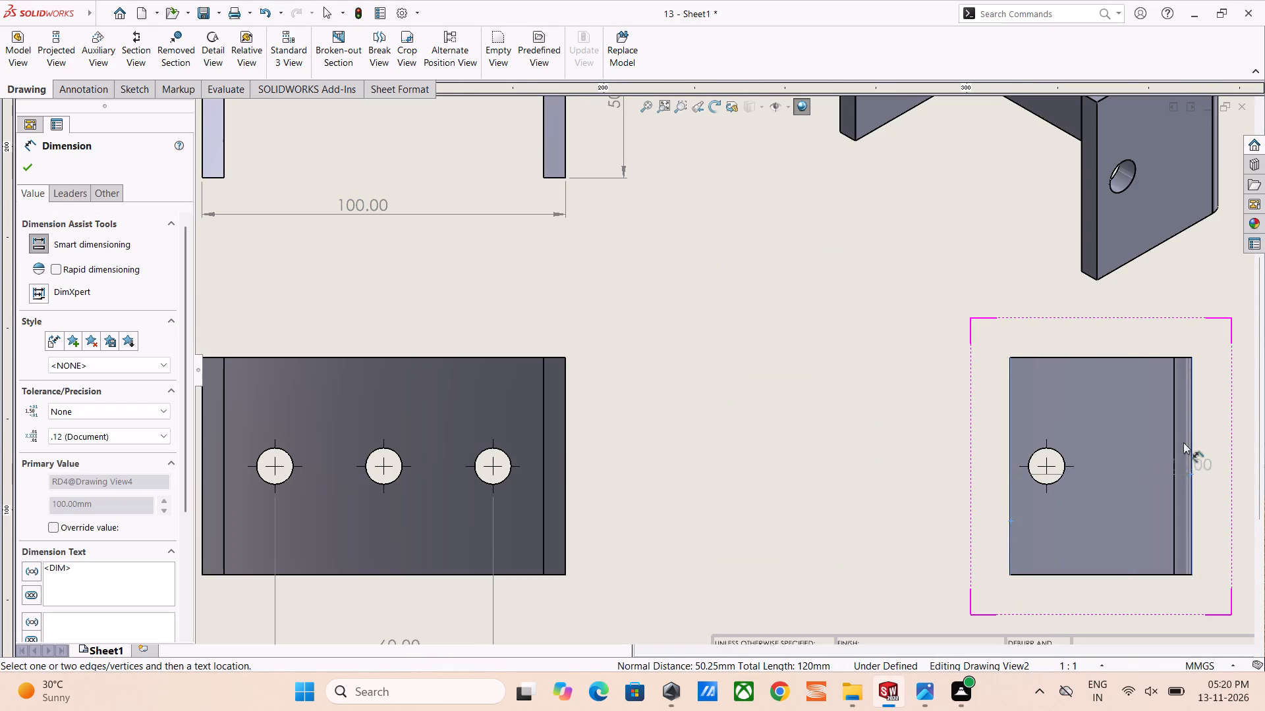
left_click(1126, 333)
scroll(1008, 435, "up", 3)
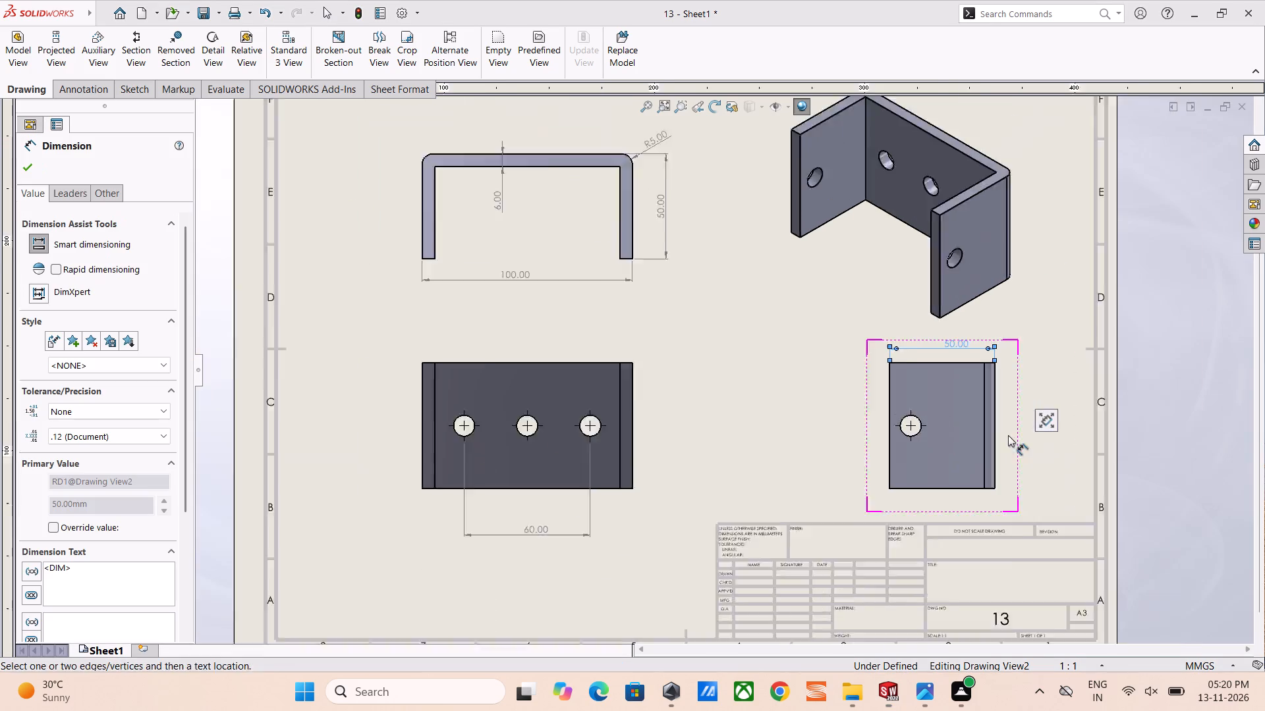
scroll(1008, 435, "up", 1)
scroll(879, 396, "down", 4)
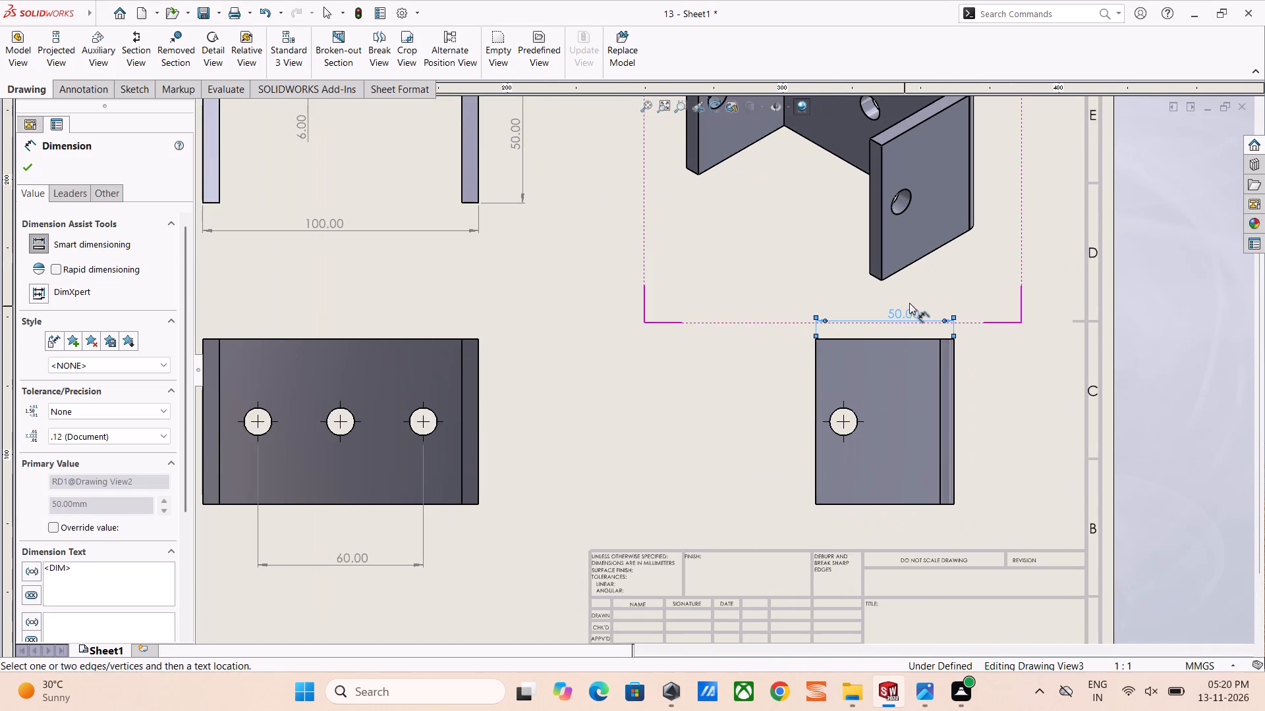
left_click_drag(909, 315, 876, 313)
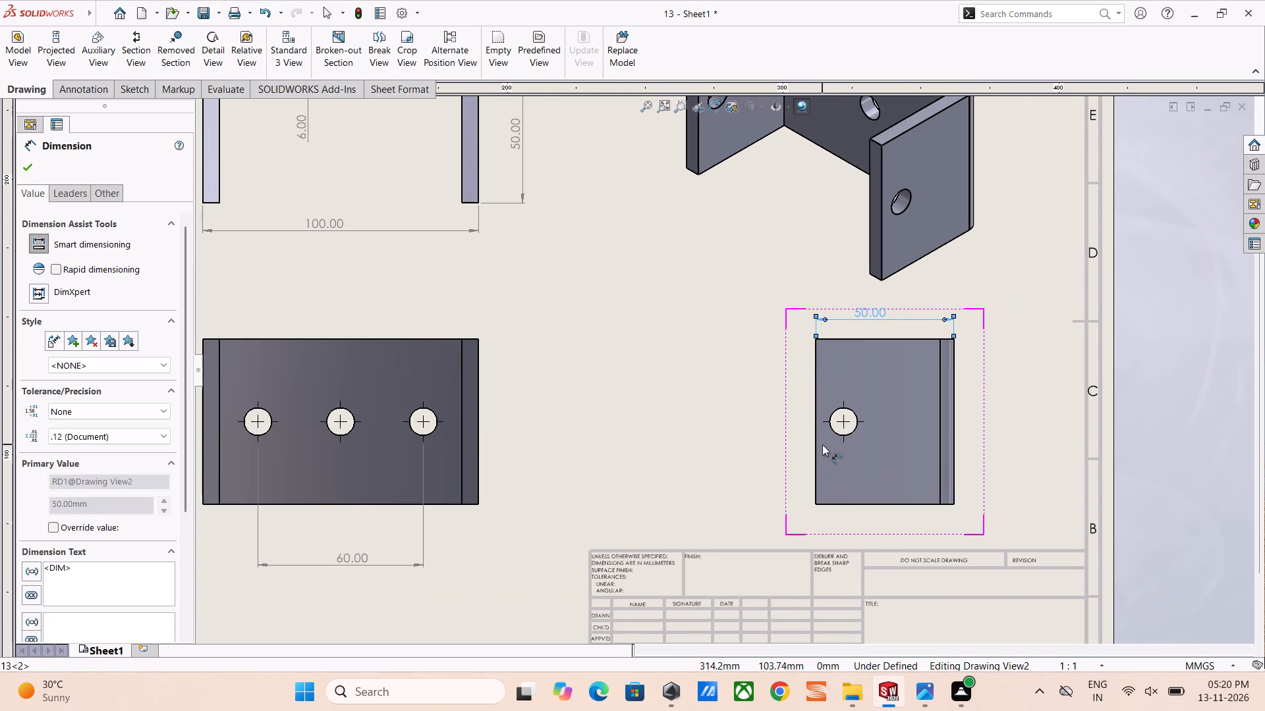
Dimension the side-view hole's horizontal distance from the leg's free edge and its diameter, placing both texts outside the view.
left_click(814, 450)
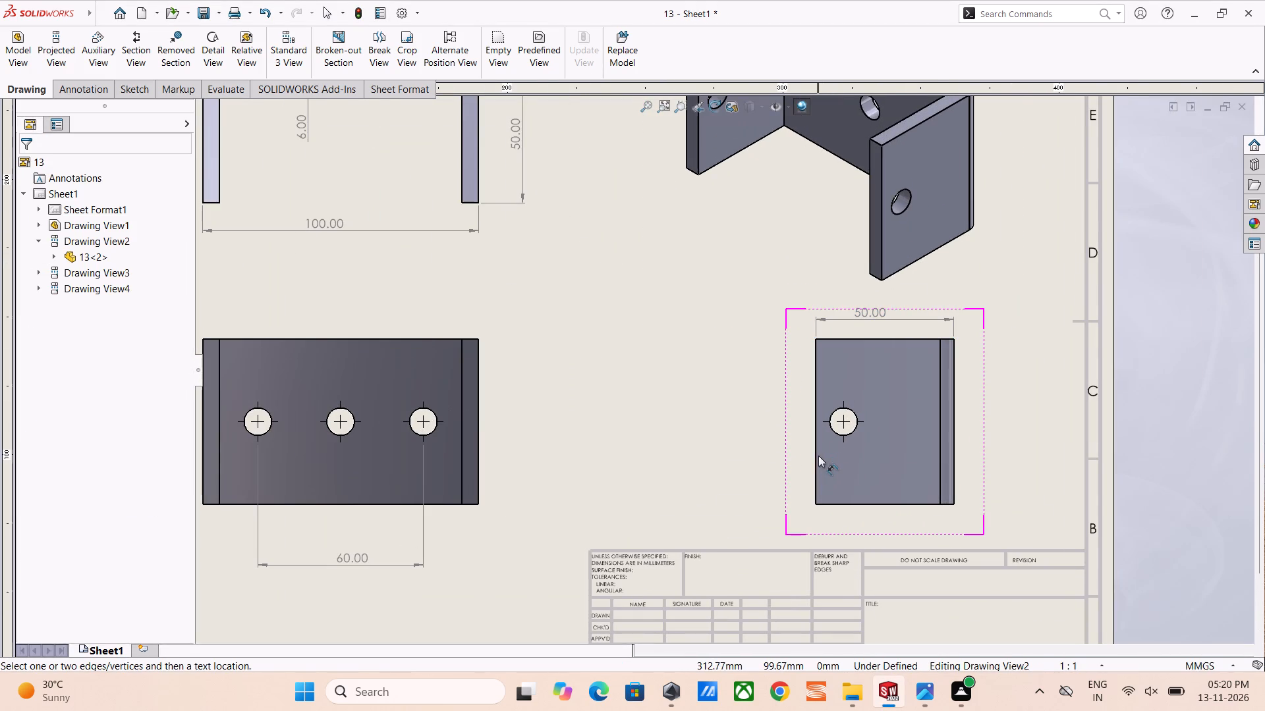
left_click(814, 457)
left_click(839, 433)
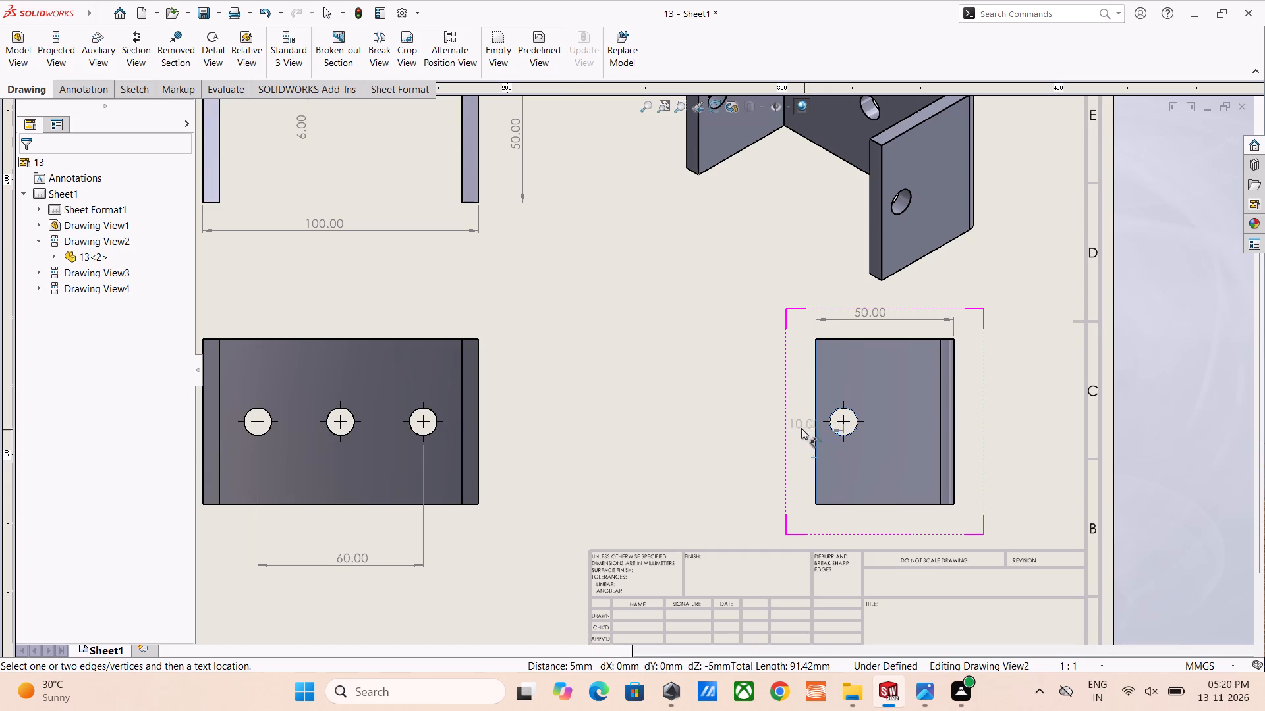
left_click(762, 419)
left_click(854, 430)
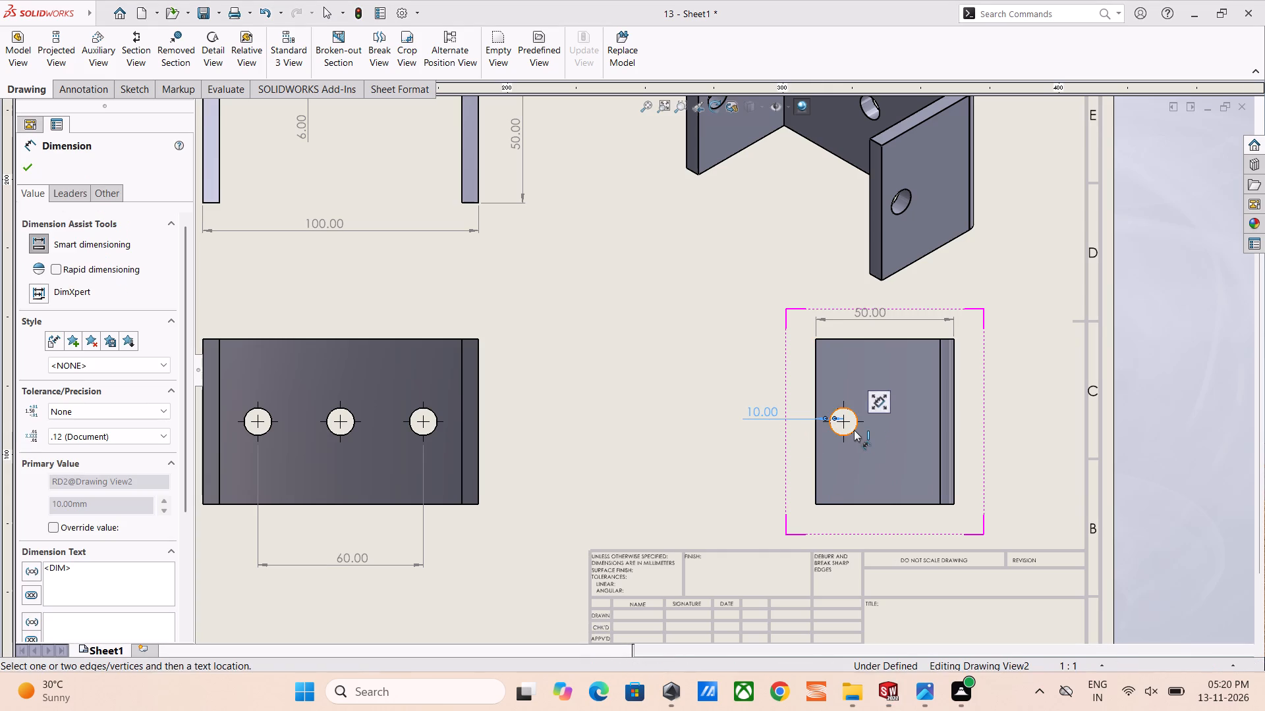
left_click(784, 360)
Dimension the diameter of the front view's right-hand hole, placing the text outside the plate toward the side view.
scroll(638, 438, "up", 2)
scroll(567, 442, "down", 5)
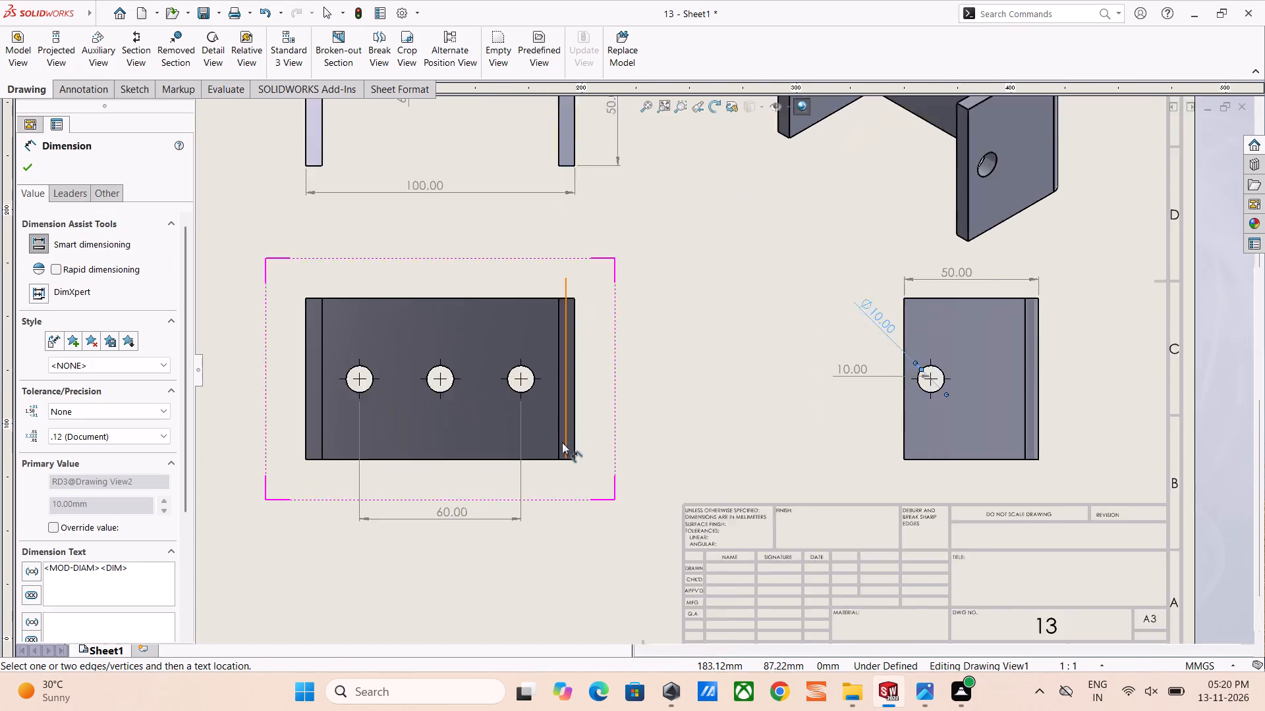
left_click(520, 372)
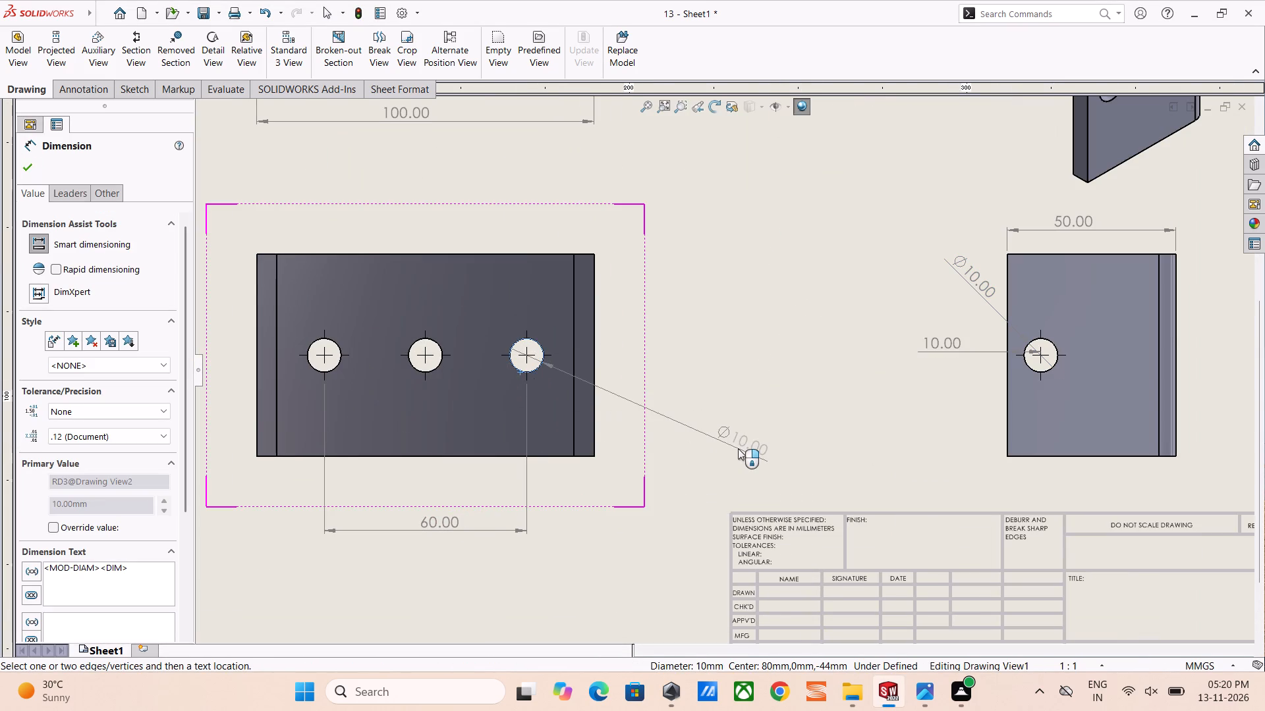
left_click(738, 448)
Dimension the horizontal distance from the middle hole to the plate's right outer edge in the front view, placing it above the view.
left_click(442, 363)
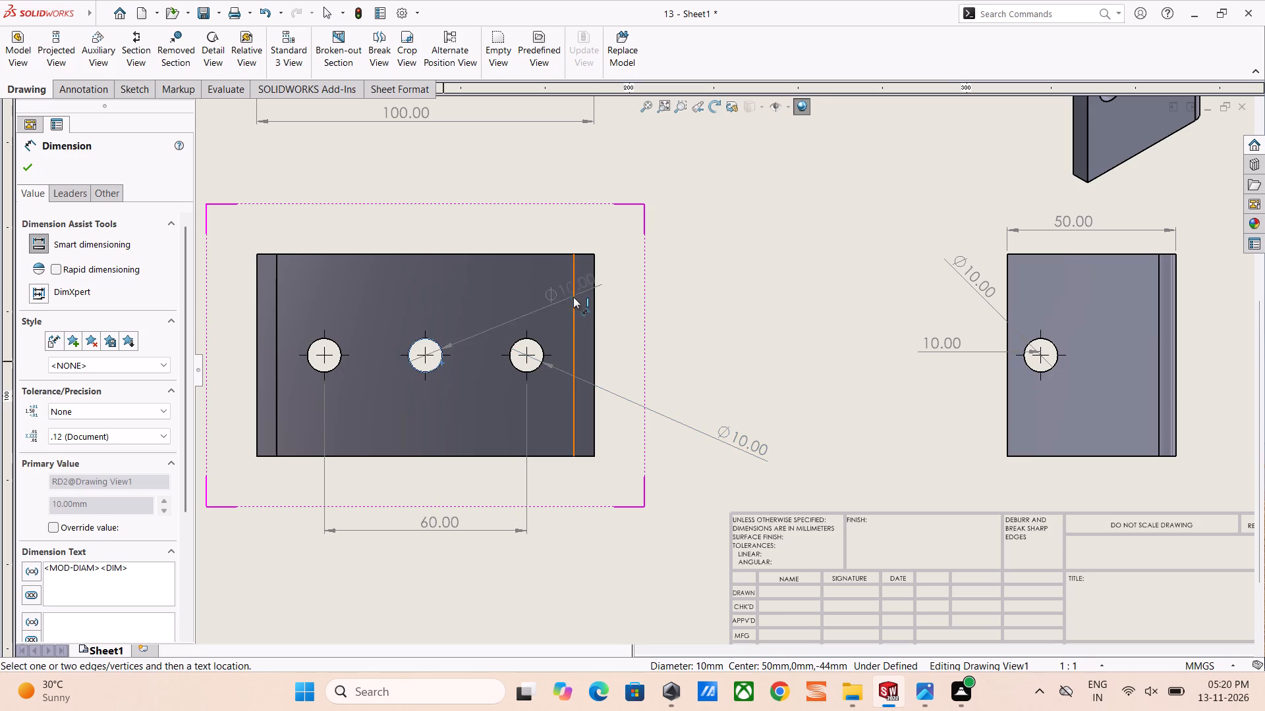
left_click(595, 302)
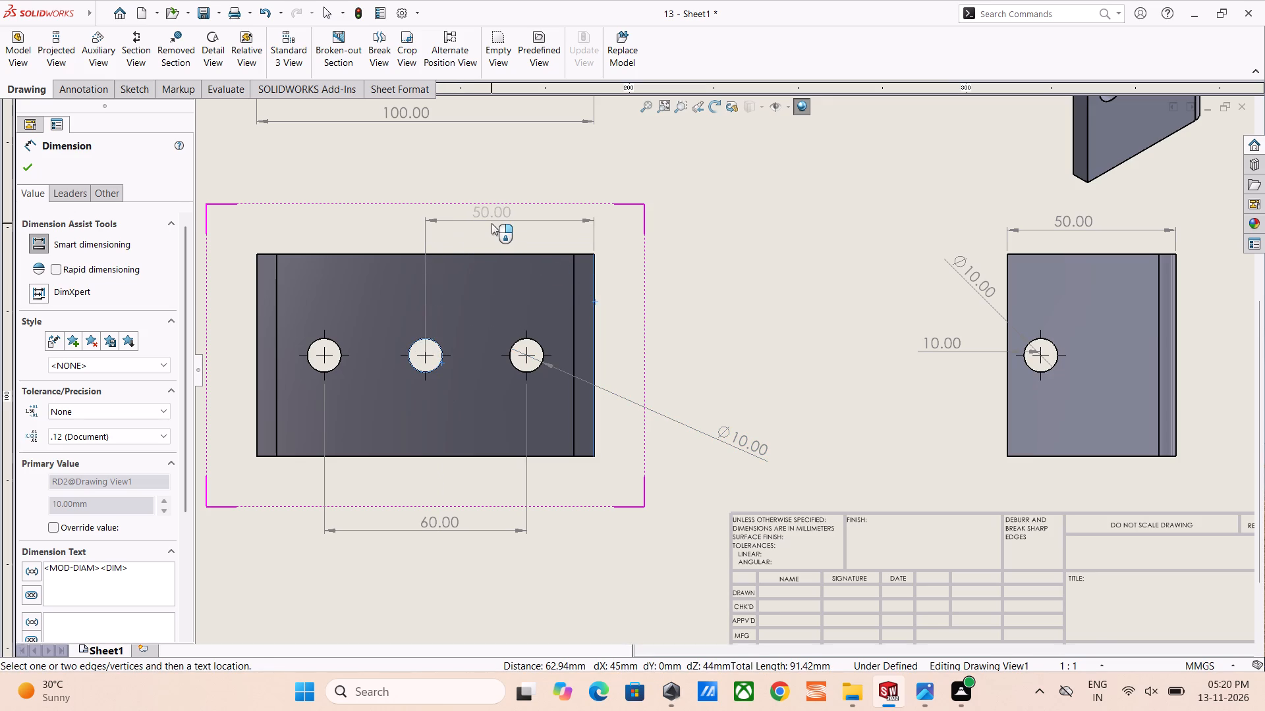
left_click(492, 223)
left_click(669, 332)
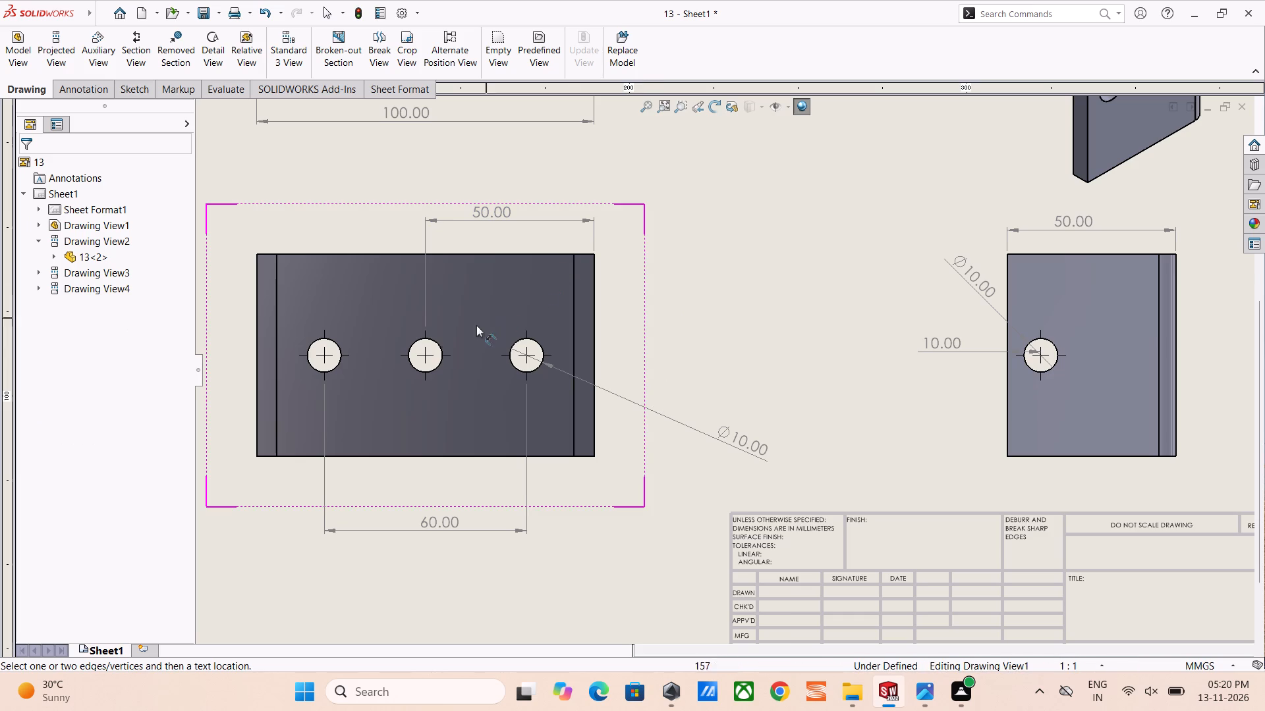
Dimension the vertical distance from the middle hole to the bottom edge in the front view, placing it left of the plate.
left_click(414, 369)
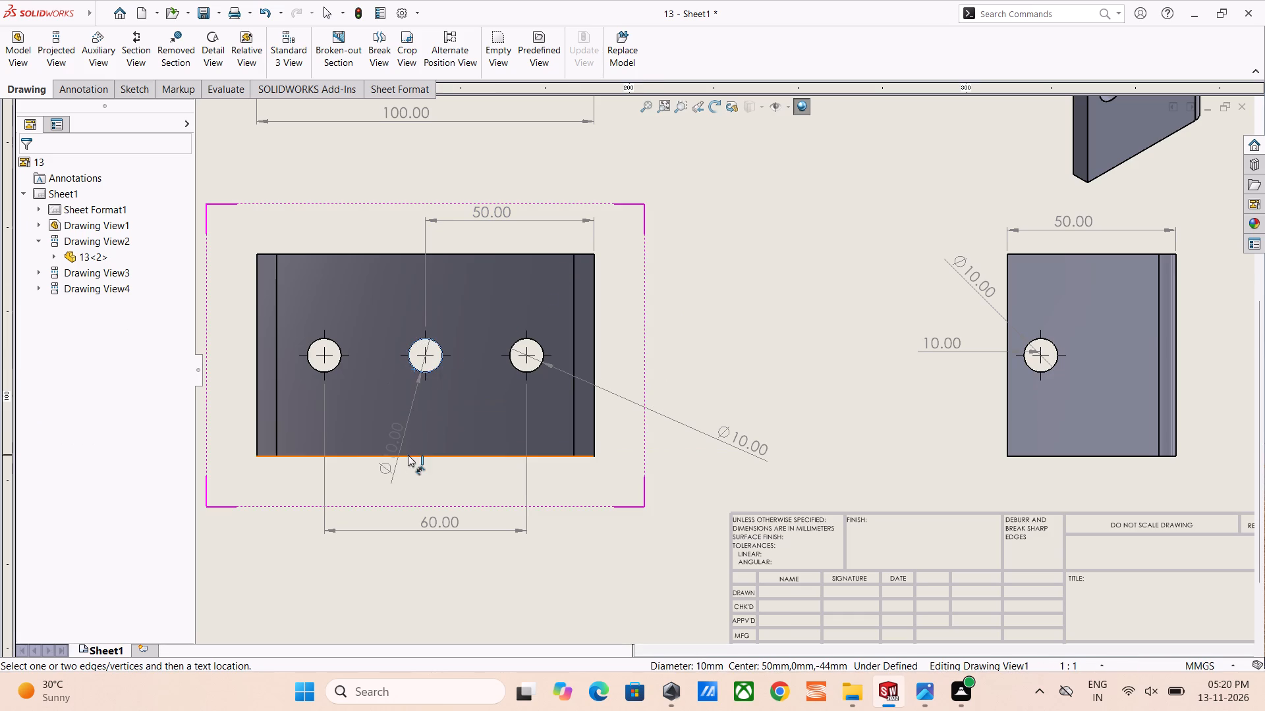
left_click(408, 455)
scroll(211, 369, "up", 2)
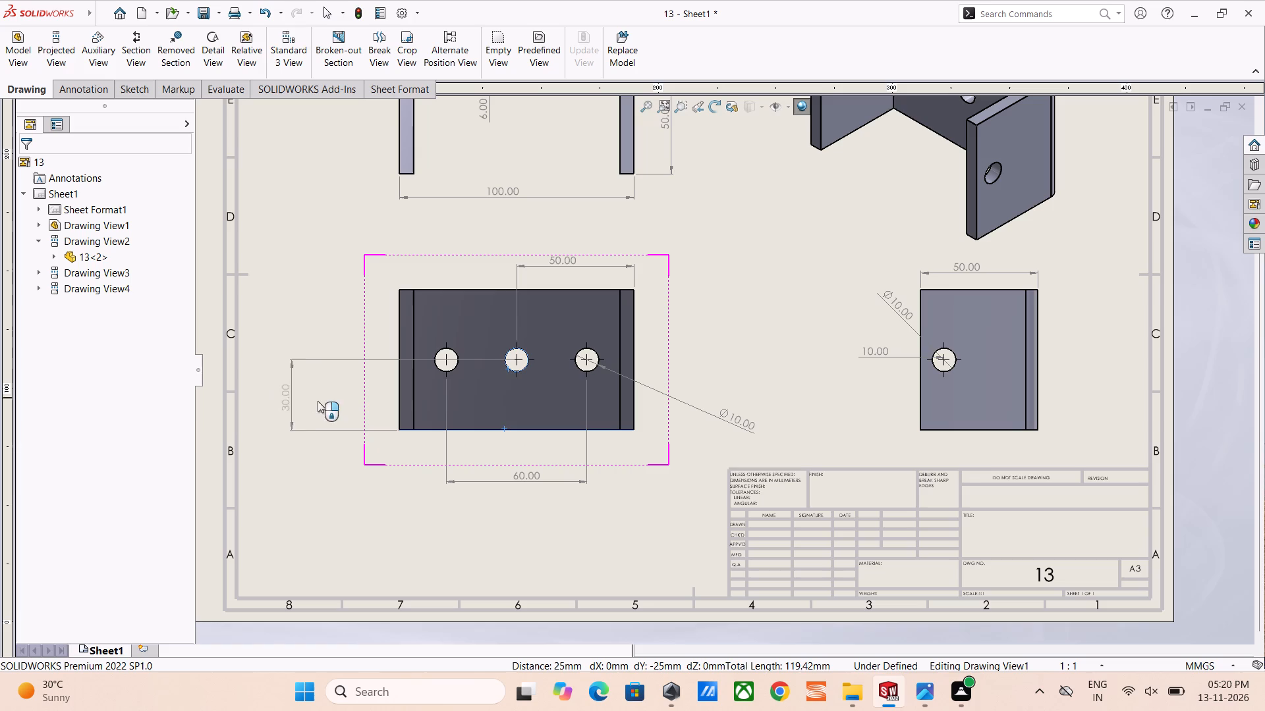
left_click(367, 398)
scroll(524, 384, "up", 4)
scroll(644, 266, "down", 2)
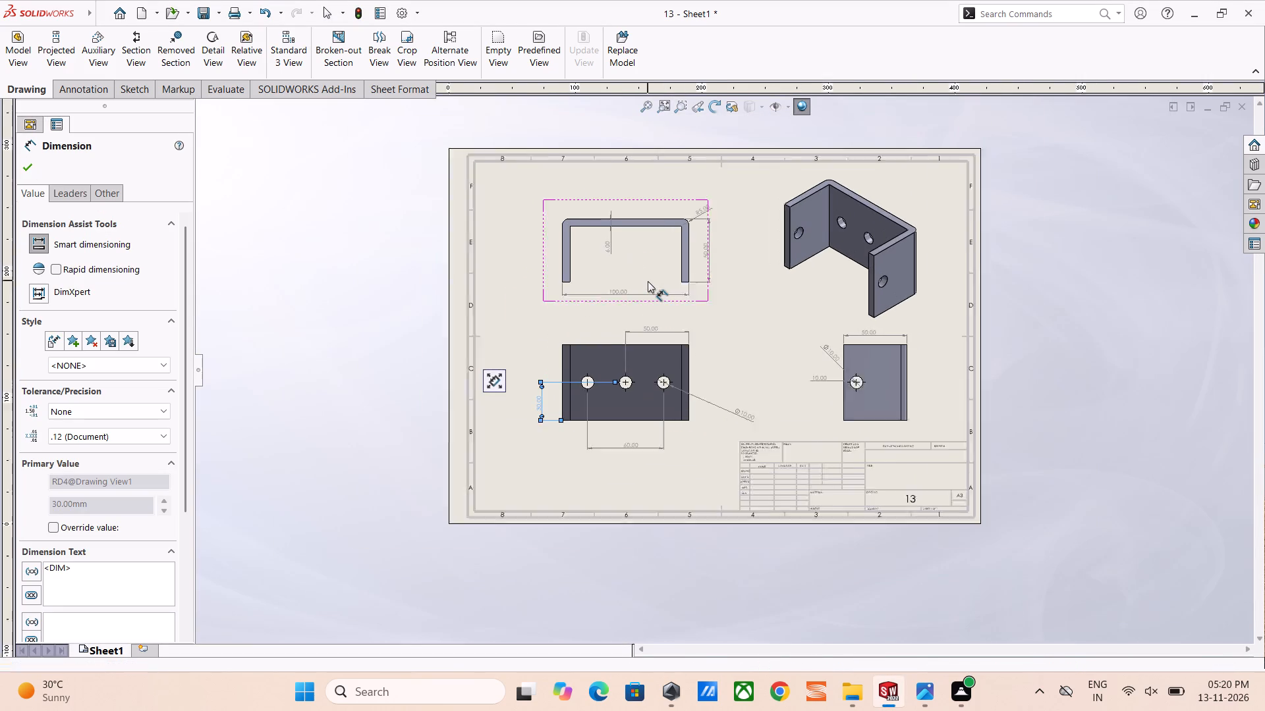
left_click(414, 296)
Examine the dimensioned sheet, checking the layout of the four views and their dimensions.
scroll(538, 408, "up", 1)
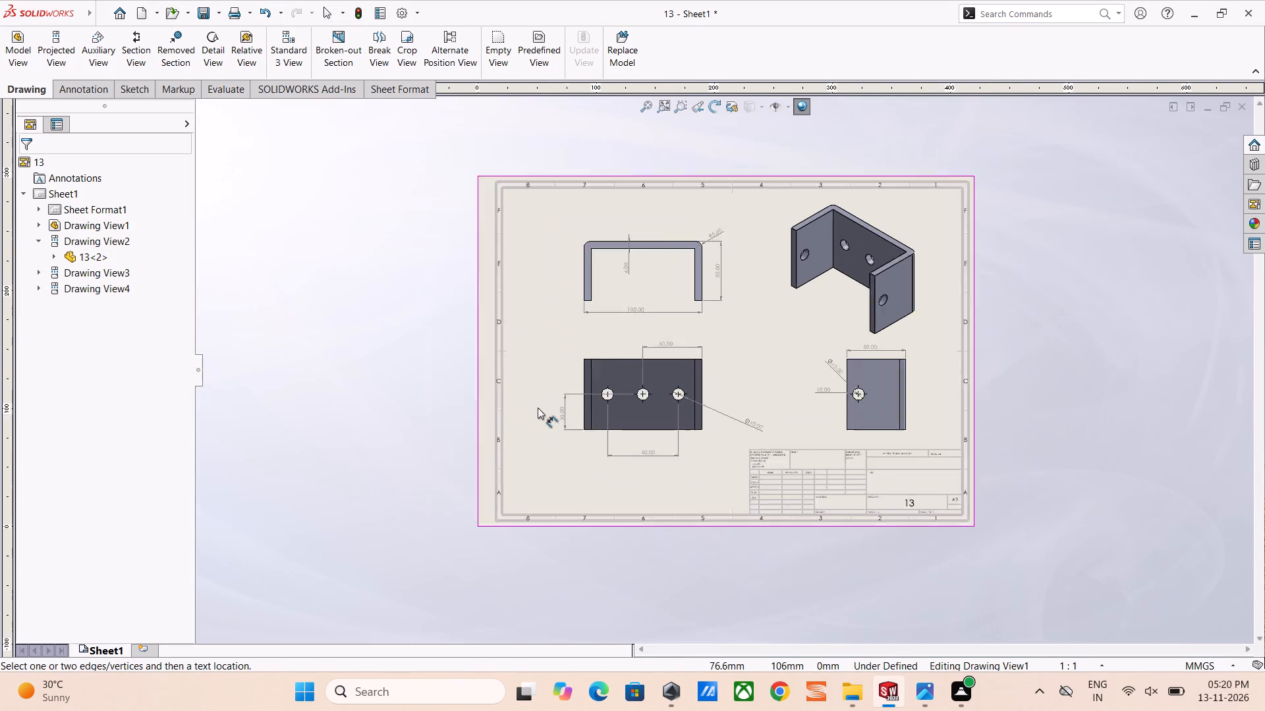
scroll(538, 408, "up", 1)
scroll(538, 408, "down", 3)
scroll(902, 279, "down", 4)
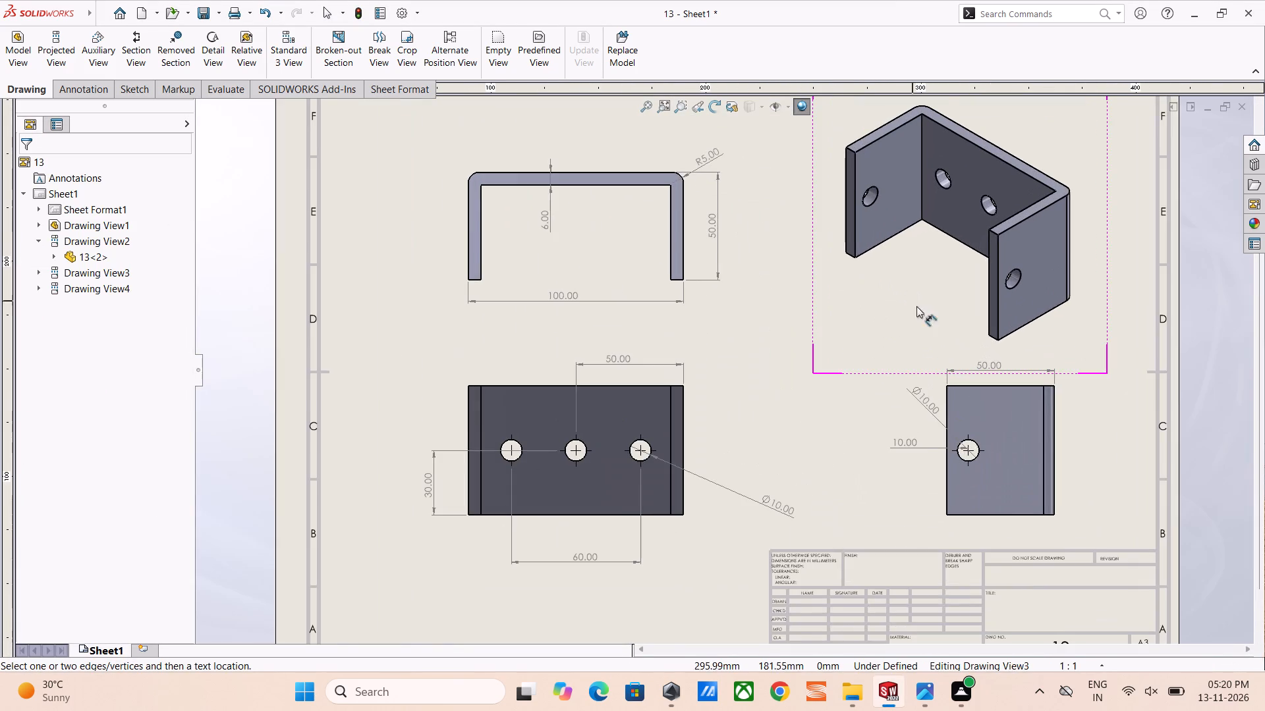
scroll(965, 327, "down", 5)
scroll(961, 355, "up", 3)
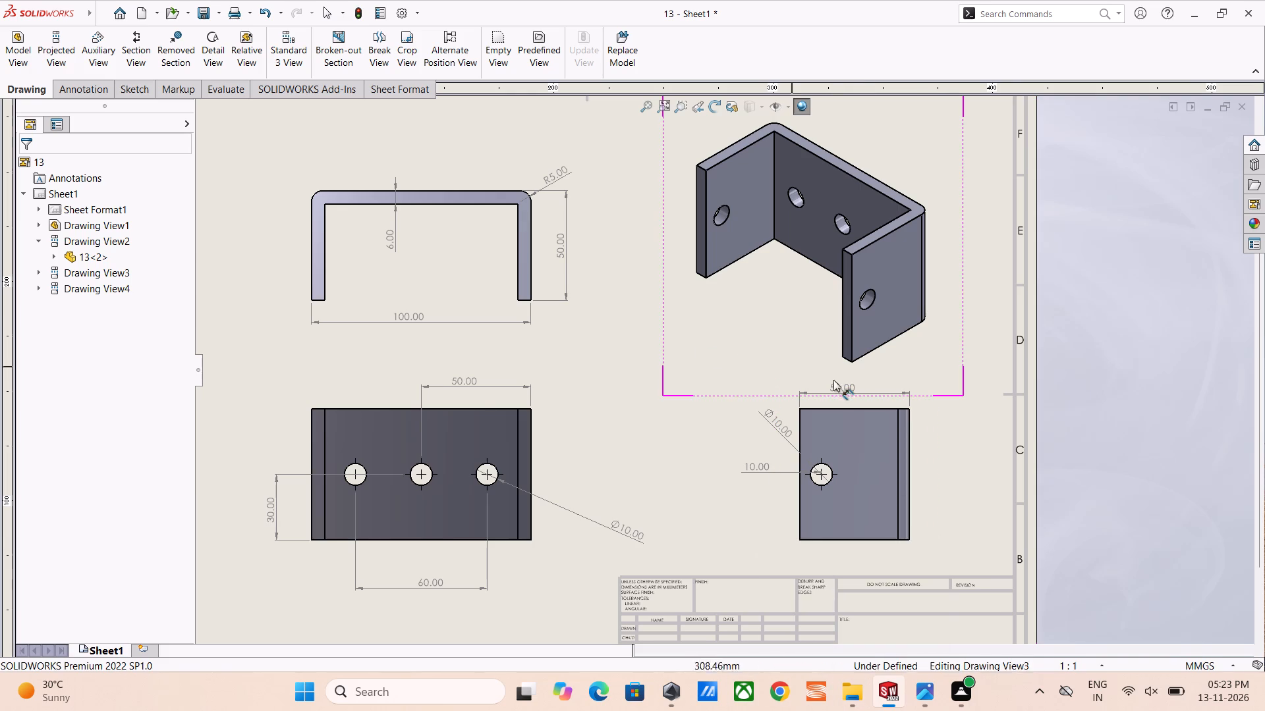
scroll(826, 382, "up", 3)
scroll(770, 347, "down", 7)
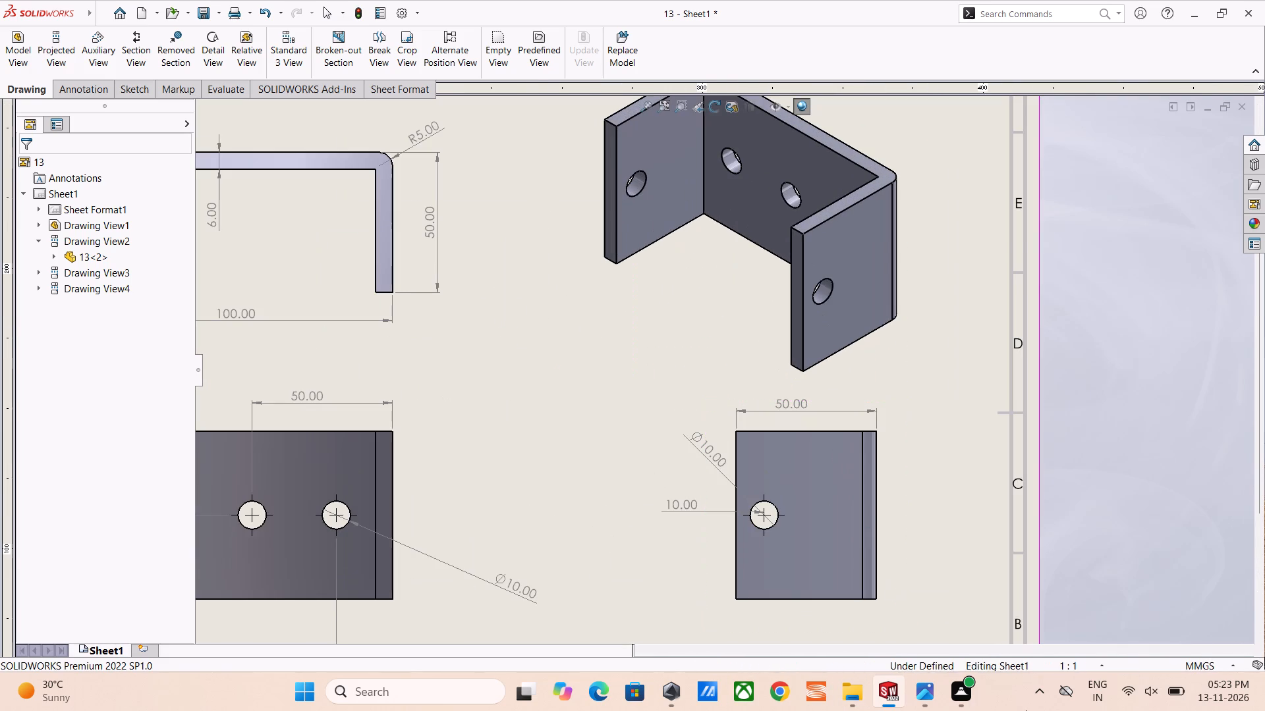
Switch to the part 13 model and assign AISI 1020 Steel, Cold Rolled from the Steel category as its material.
left_click(811, 588)
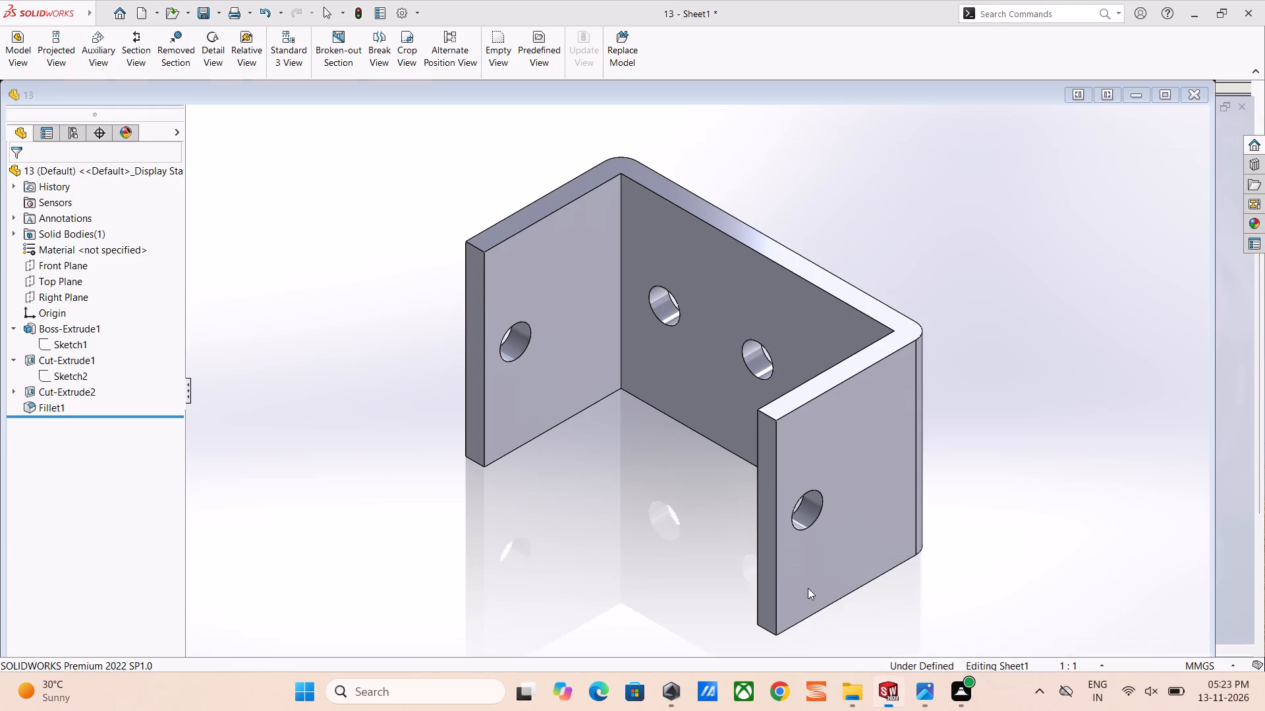
middle_click_drag(808, 320, 832, 519)
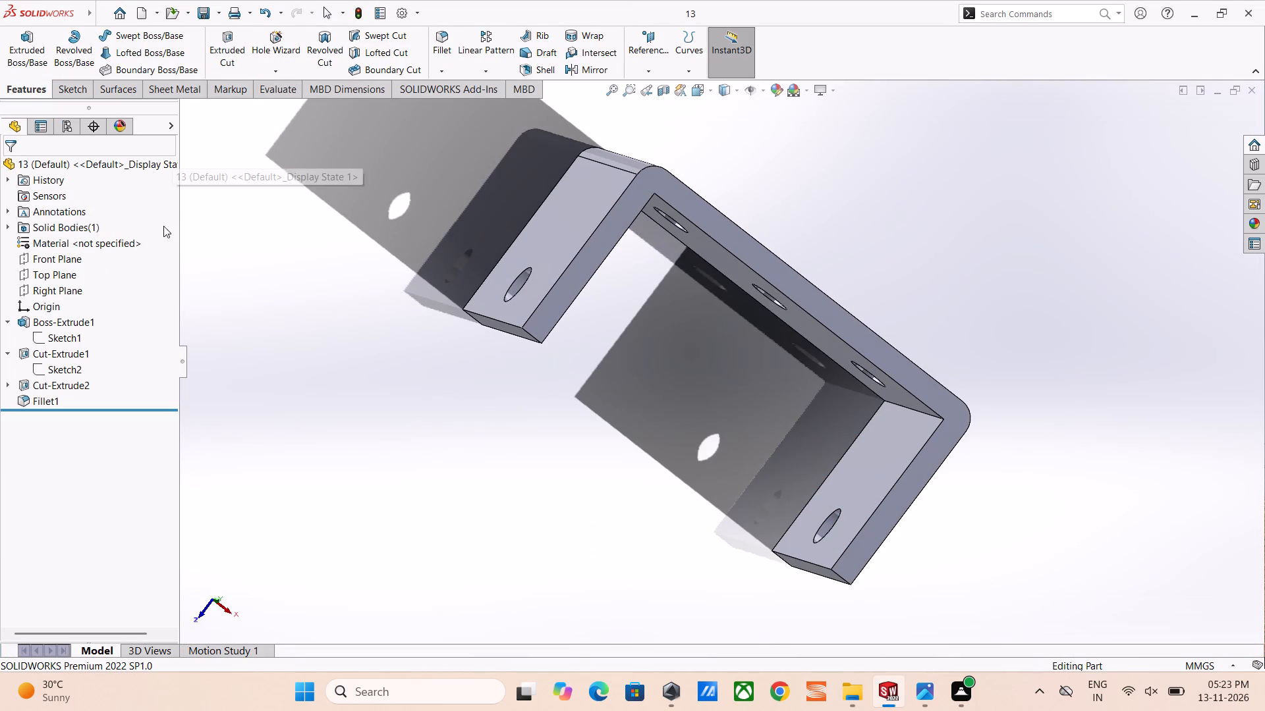
left_click(58, 249)
left_click(62, 247)
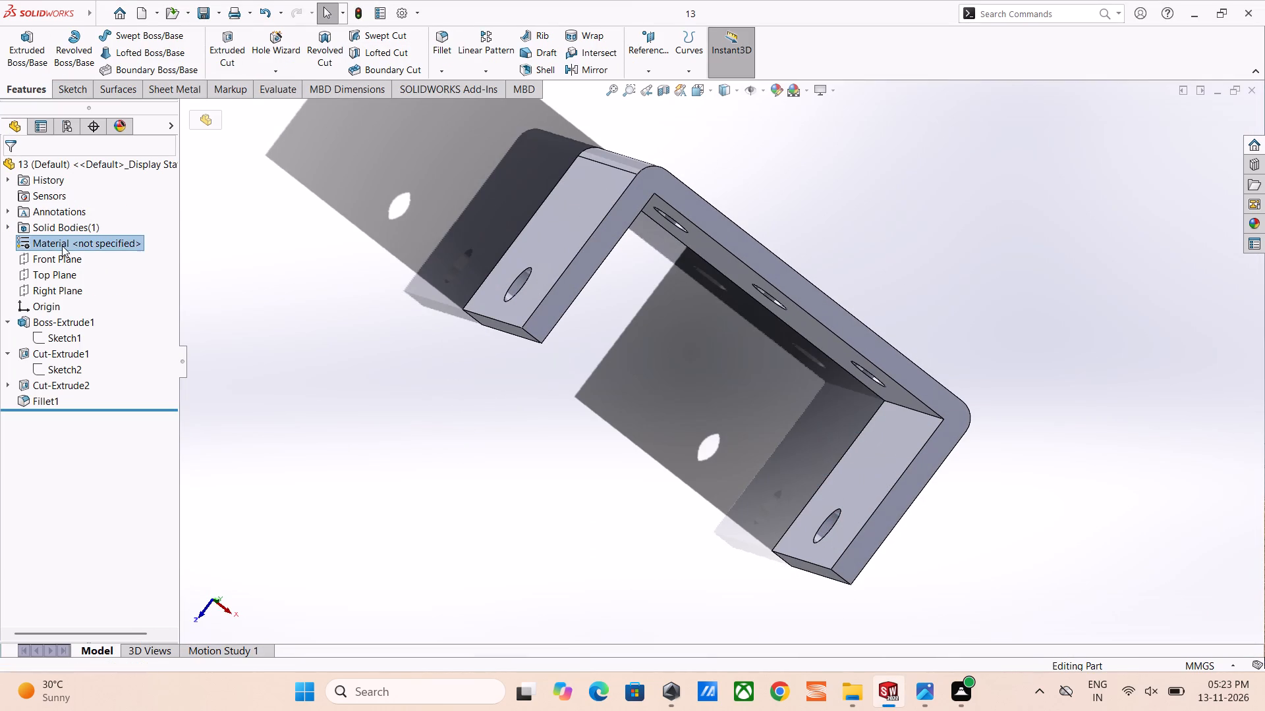
right_click(64, 244)
left_click(108, 257)
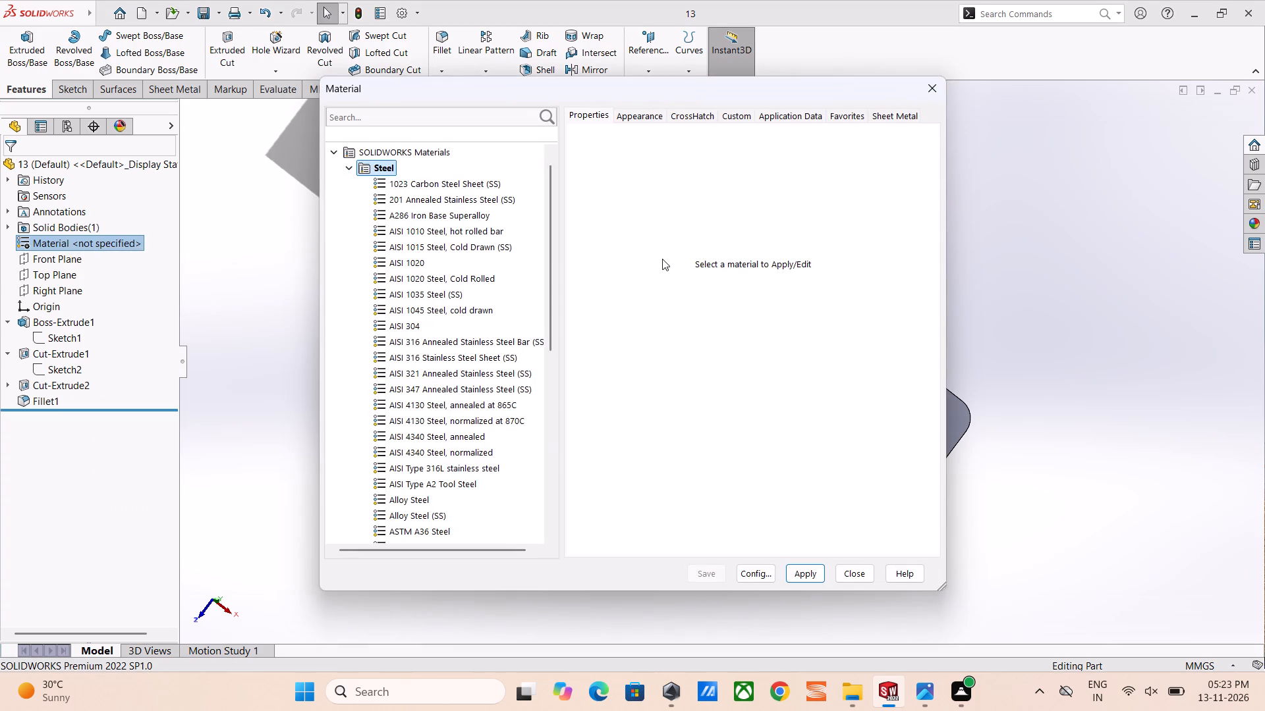
left_click(424, 284)
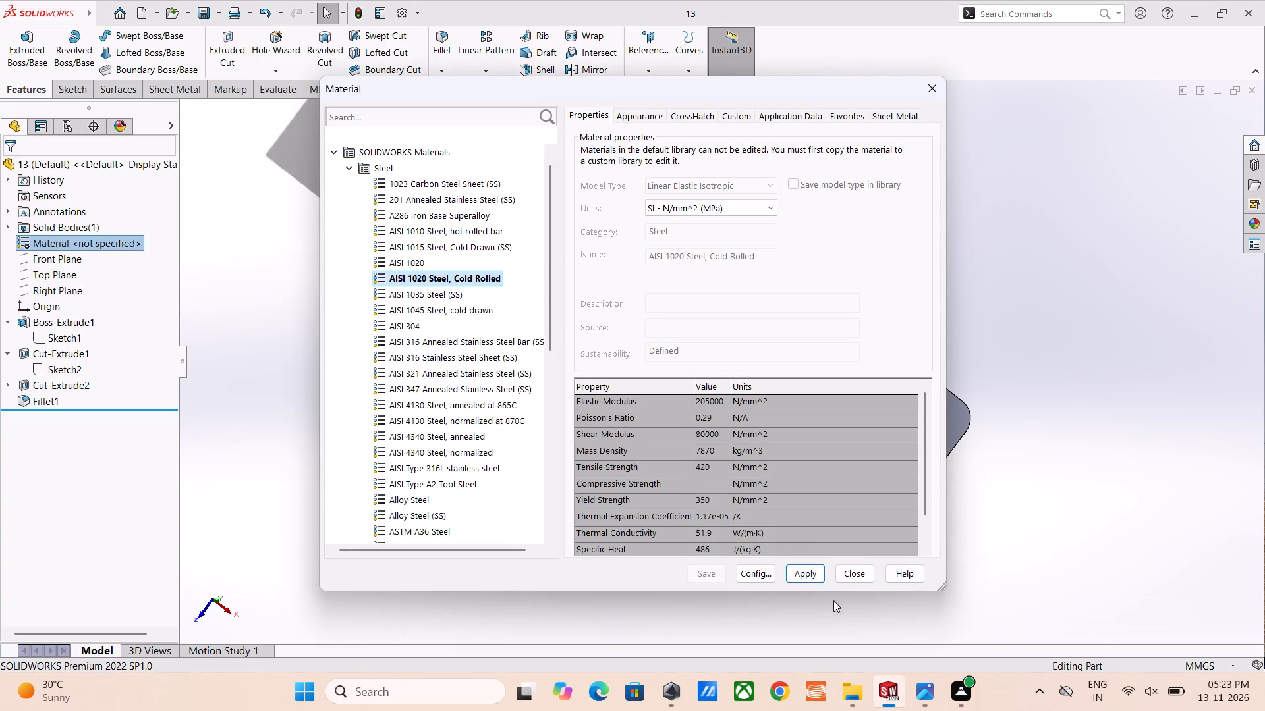
left_click(812, 578)
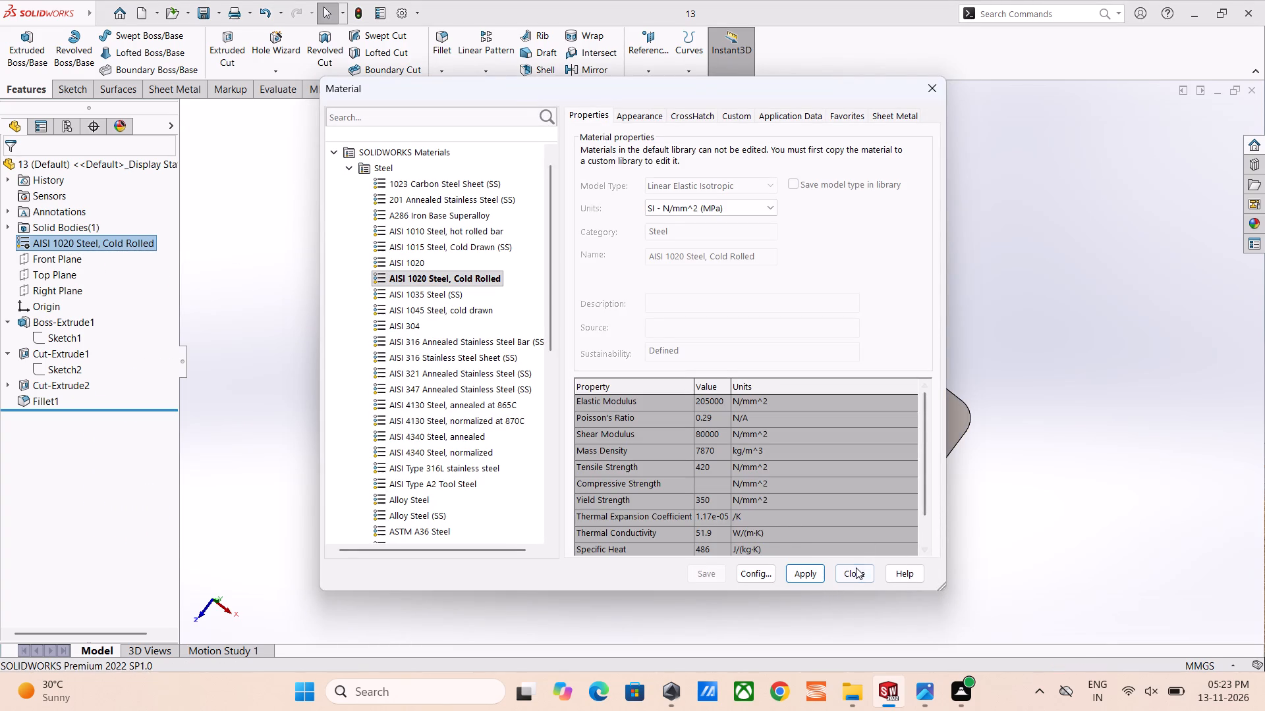
left_click(856, 567)
Examine the bracket model from several sides, checking the bends, the flanges, the holes and the material's appearance.
scroll(907, 361, "up", 1)
middle_click_drag(901, 367, 836, 480)
scroll(824, 376, "down", 1)
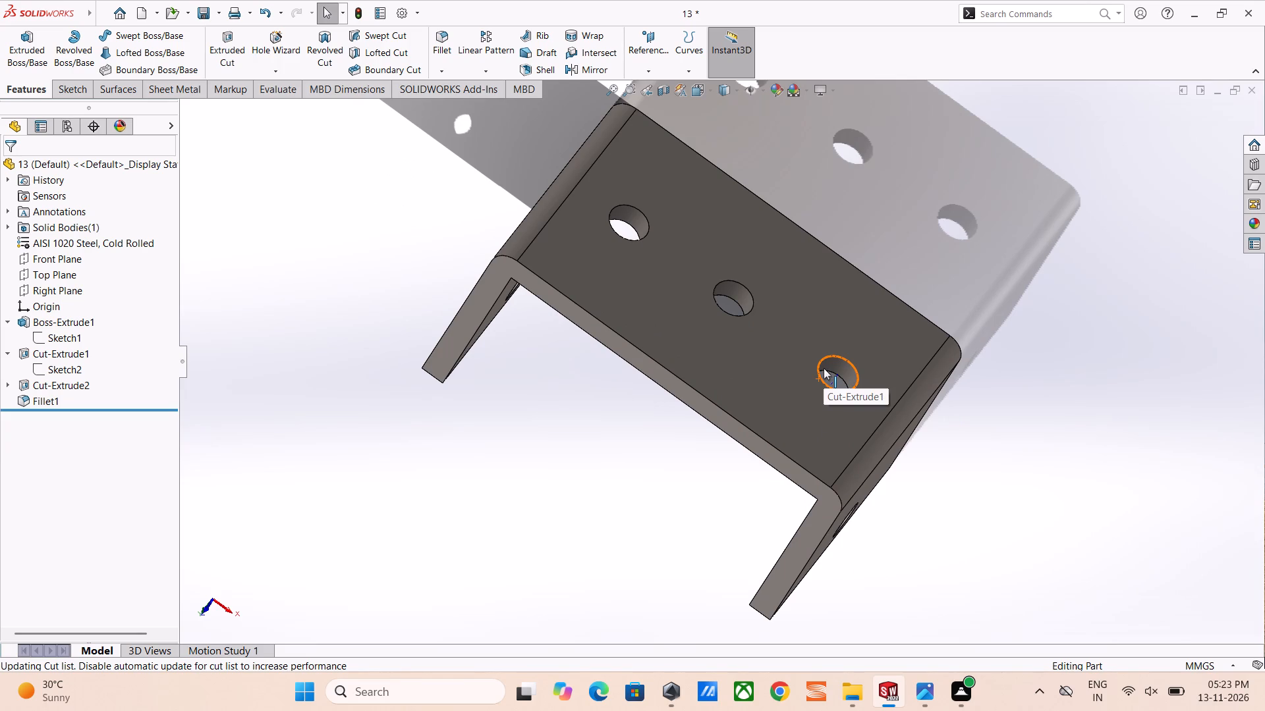
scroll(824, 368, "down", 1)
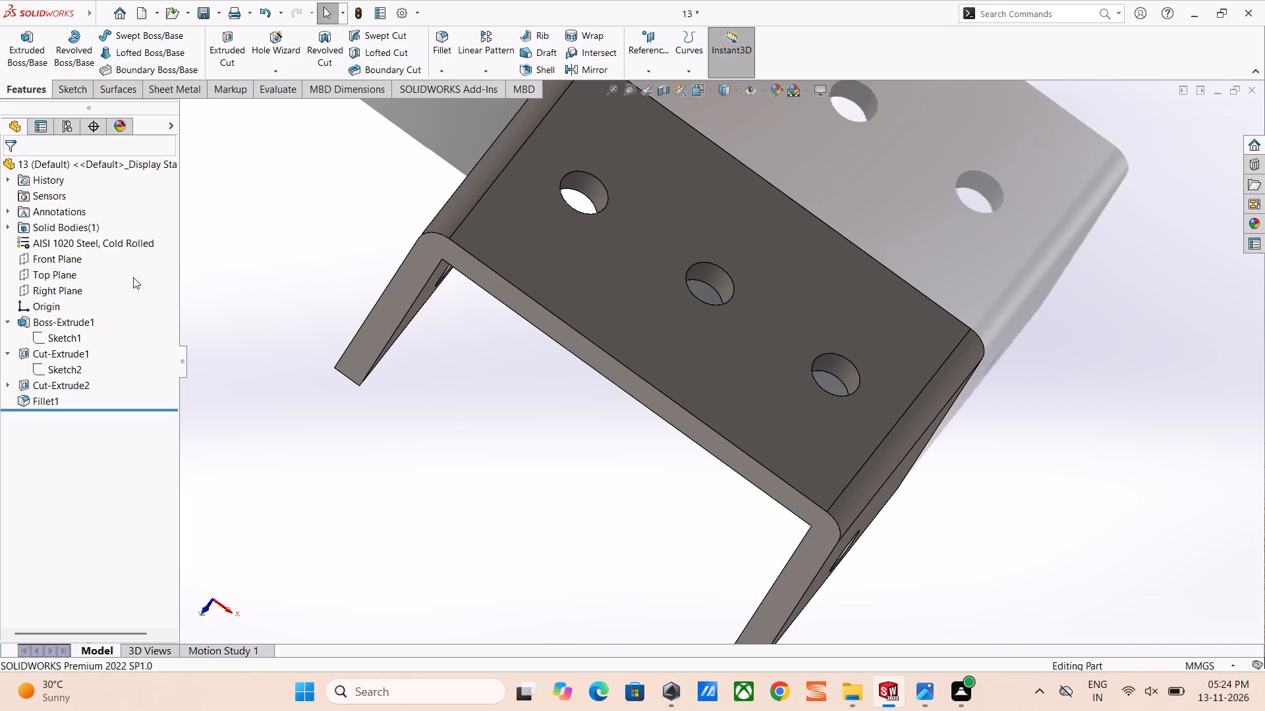
scroll(551, 288, "up", 4)
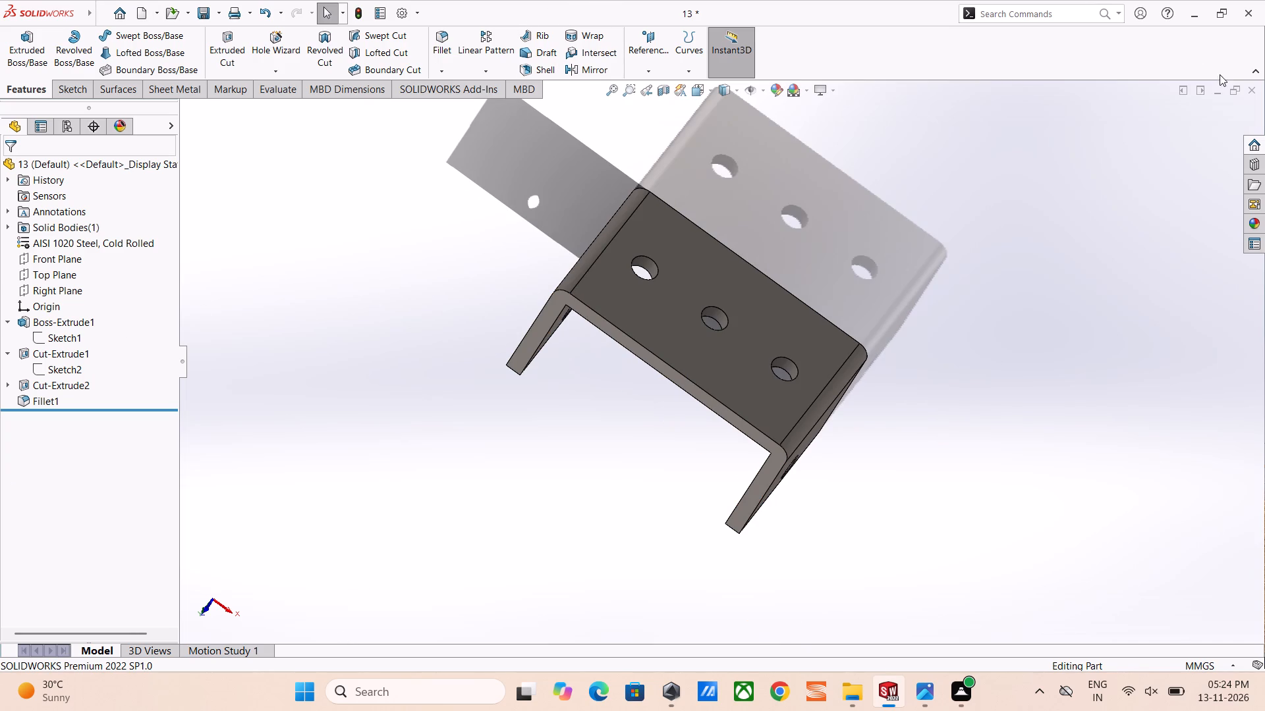
right_click_drag(1264, 299, 1241, 37)
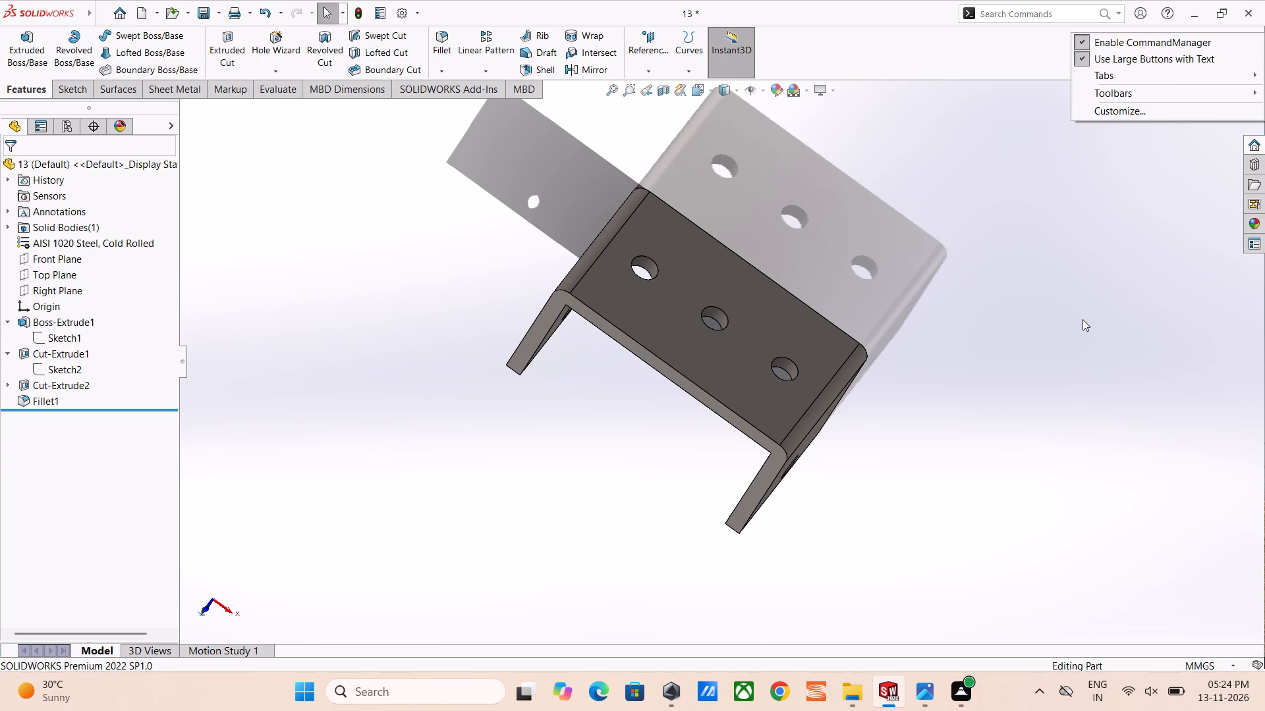
left_click(1078, 321)
right_click_drag(1081, 348, 1083, 107)
right_click_drag(1088, 387, 831, 379)
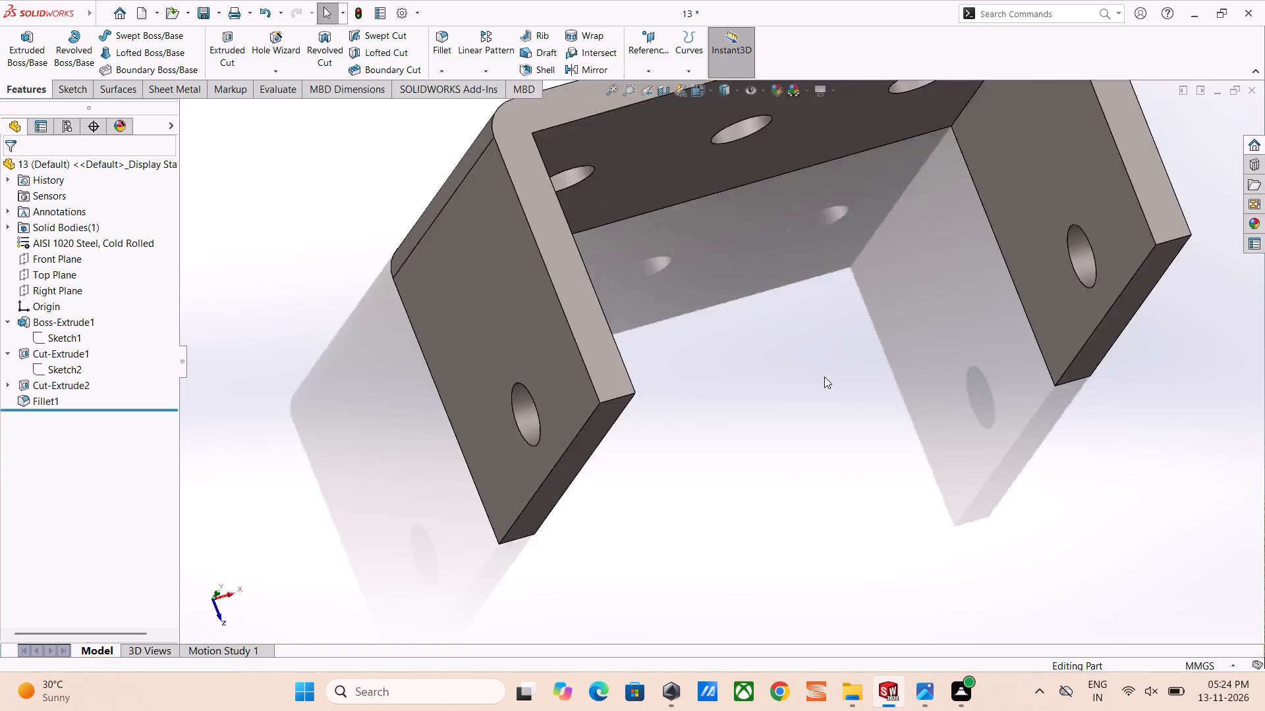
right_click_drag(840, 415, 1093, 368)
right_click_drag(997, 386, 941, 660)
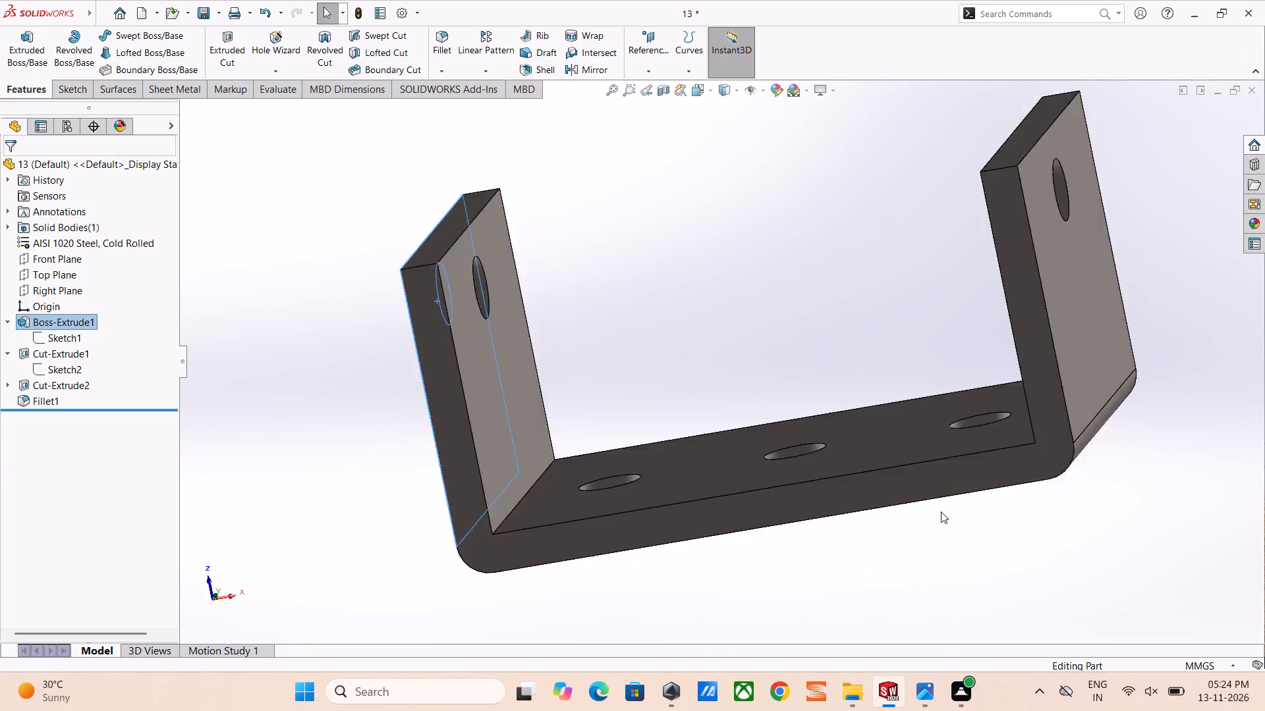
middle_click_drag(804, 419, 831, 538)
scroll(831, 538, "up", 5)
left_click(959, 419)
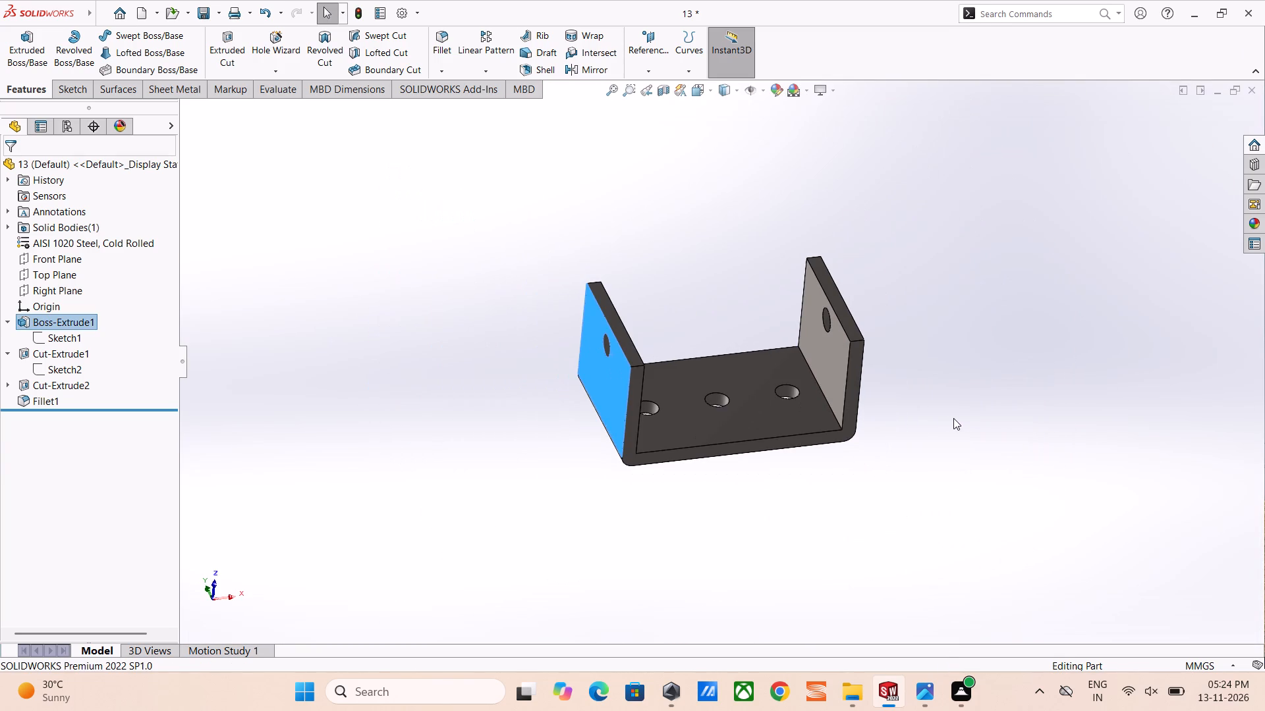